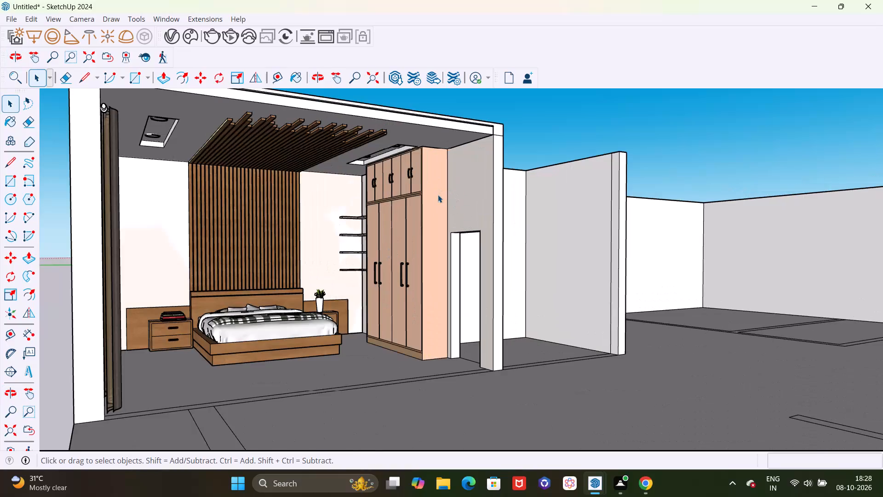
Show the default tray with the materials library beside the bedroom model.
scroll(435, 216, down, 2)
middle_drag(436, 244, 435, 244)
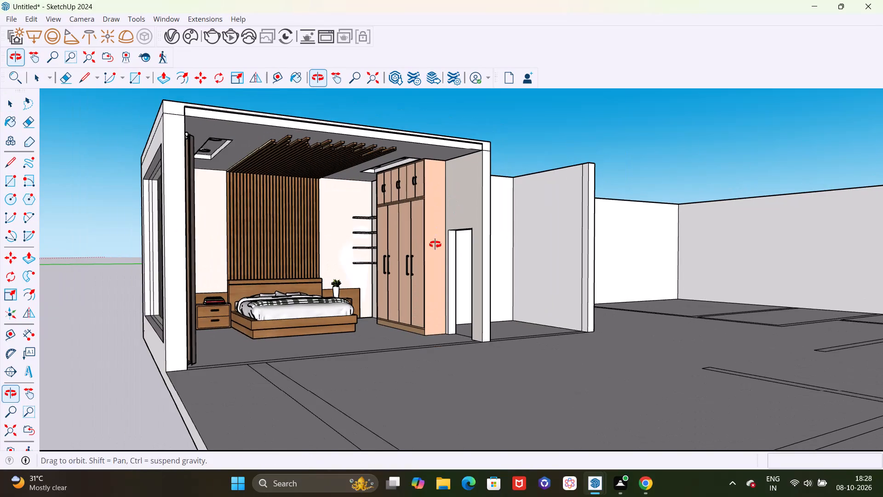
middle_drag(435, 244, 421, 244)
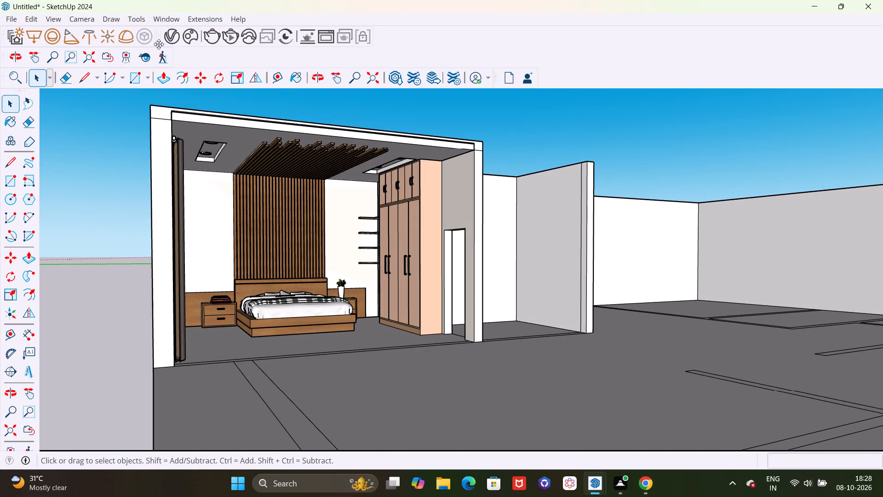
click(166, 14)
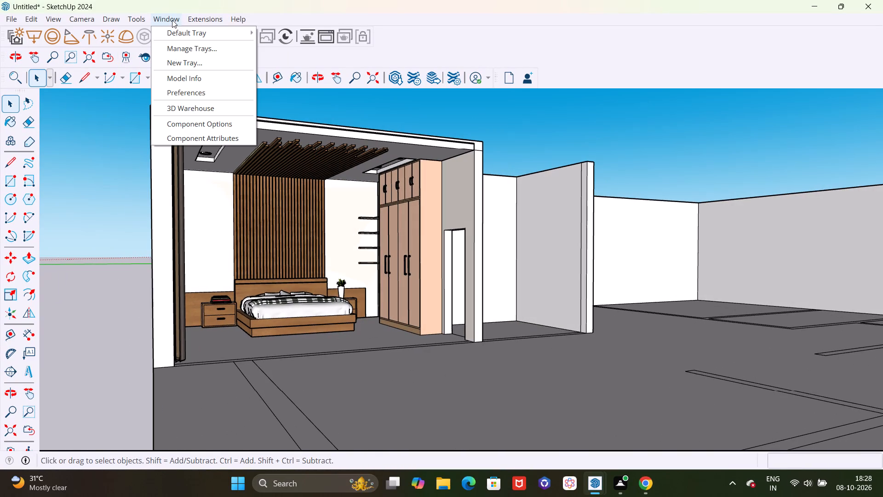
click(171, 27)
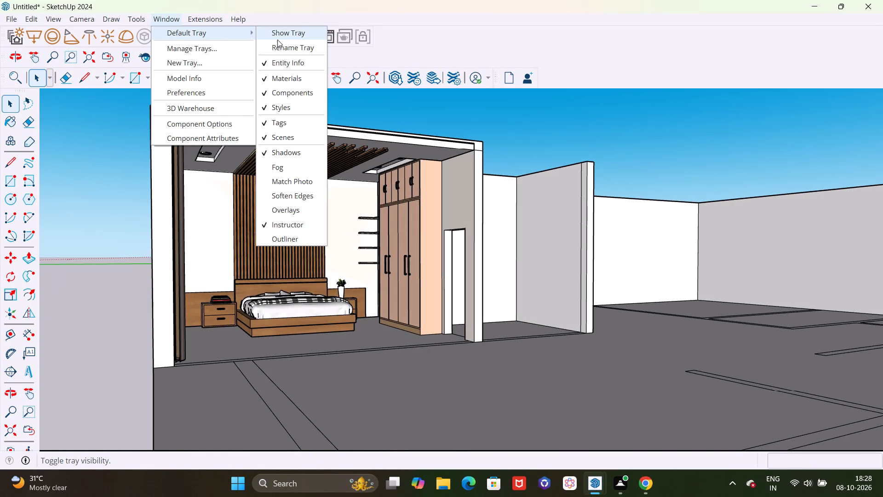
click(277, 40)
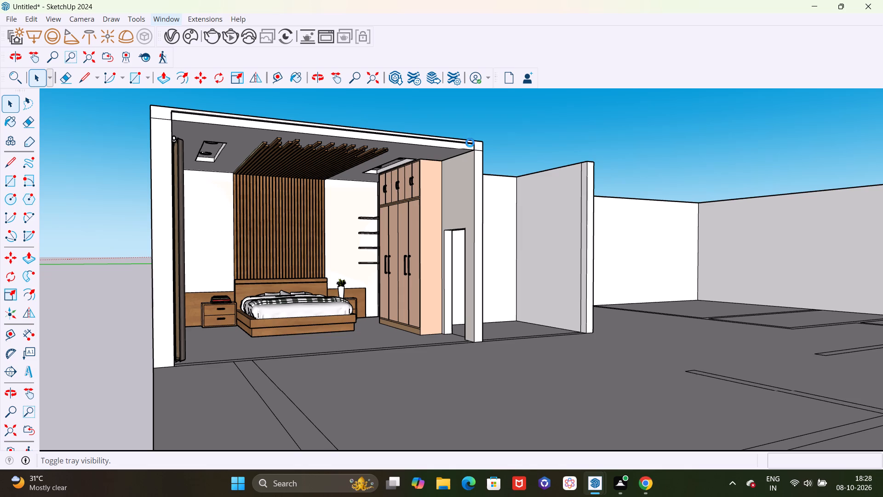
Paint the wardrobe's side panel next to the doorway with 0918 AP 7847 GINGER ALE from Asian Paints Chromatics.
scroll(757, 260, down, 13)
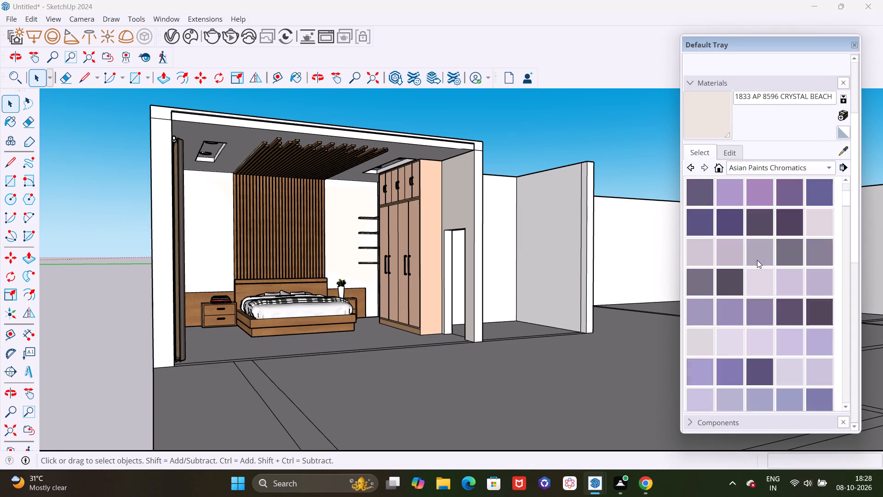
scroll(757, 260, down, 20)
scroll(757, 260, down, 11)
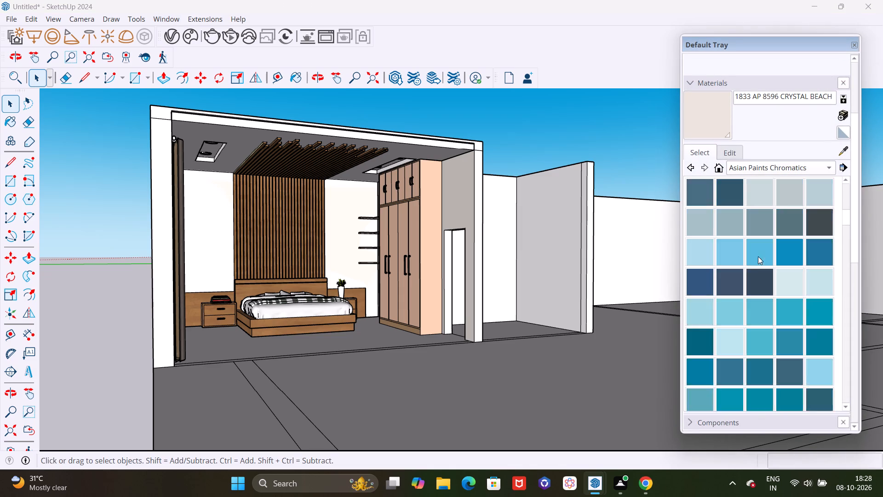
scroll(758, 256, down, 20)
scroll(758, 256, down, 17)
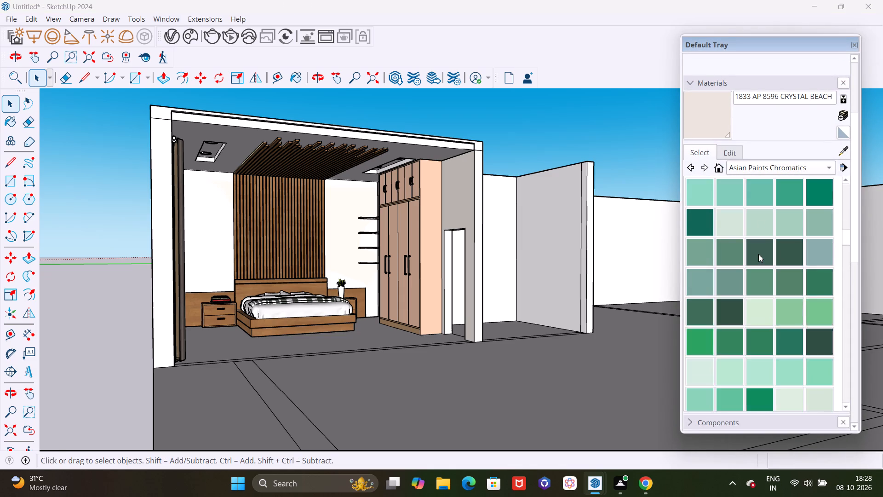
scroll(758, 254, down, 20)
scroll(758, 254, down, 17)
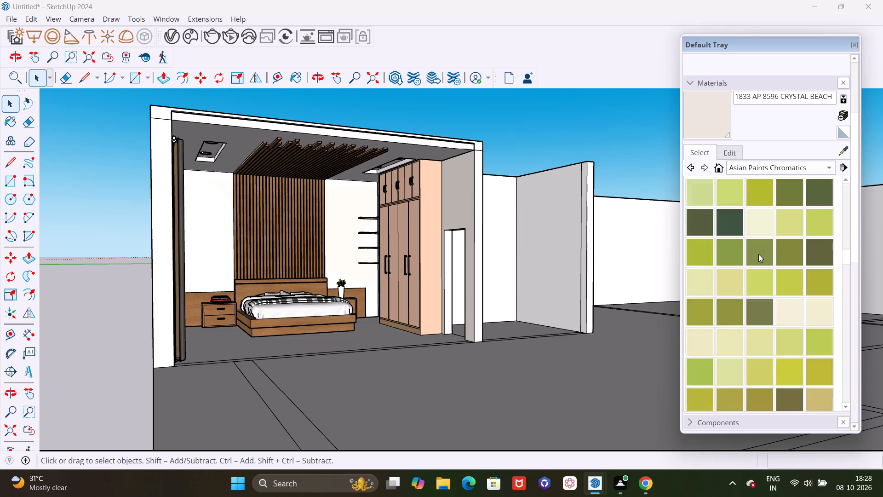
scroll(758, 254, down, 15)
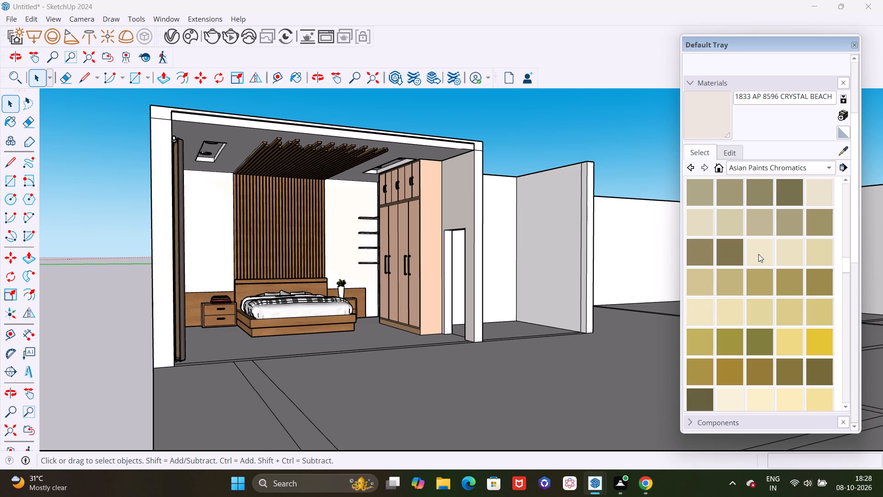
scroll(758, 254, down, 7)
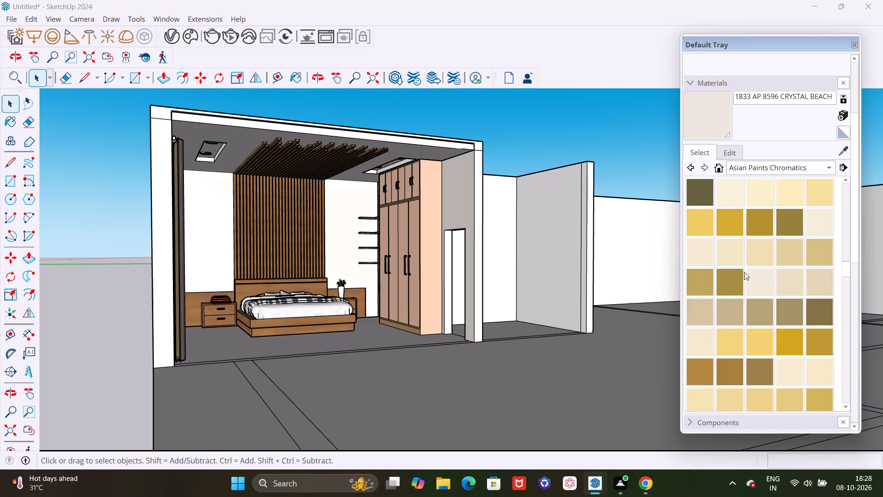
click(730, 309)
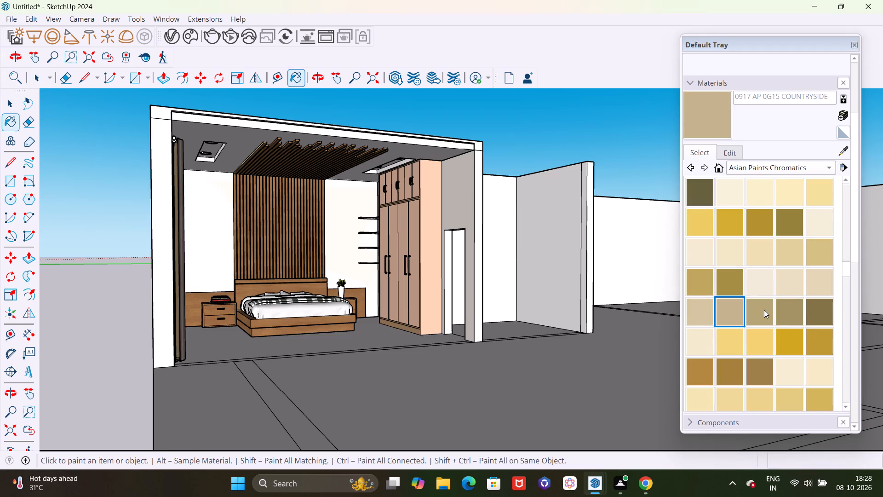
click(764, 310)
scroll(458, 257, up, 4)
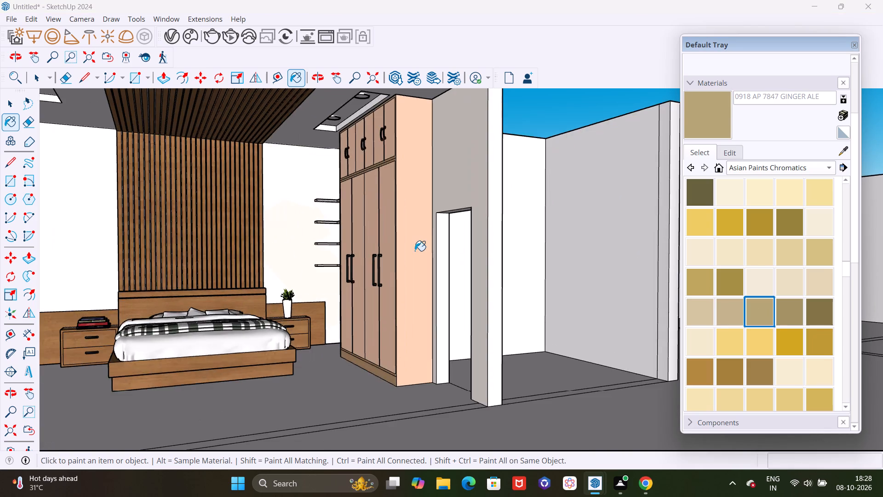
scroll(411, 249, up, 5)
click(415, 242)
Paint the wardrobe's side panel next to the doorway with 0915 AP 7850 BANANA CREAM.
scroll(415, 242, down, 6)
middle_drag(425, 246, 499, 262)
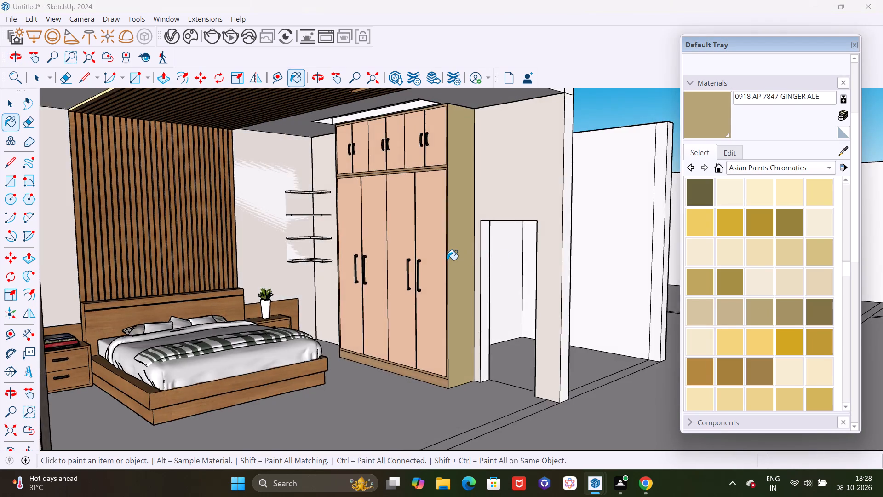
scroll(447, 260, up, 3)
scroll(447, 260, down, 4)
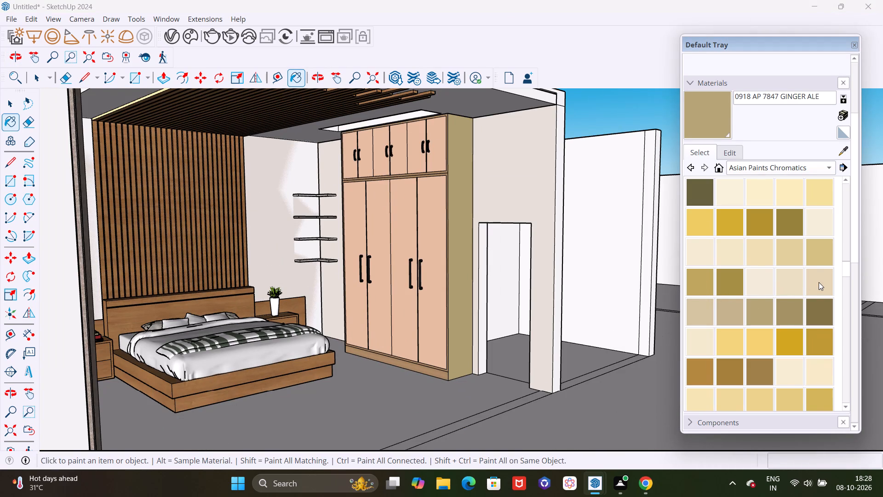
click(819, 282)
click(454, 245)
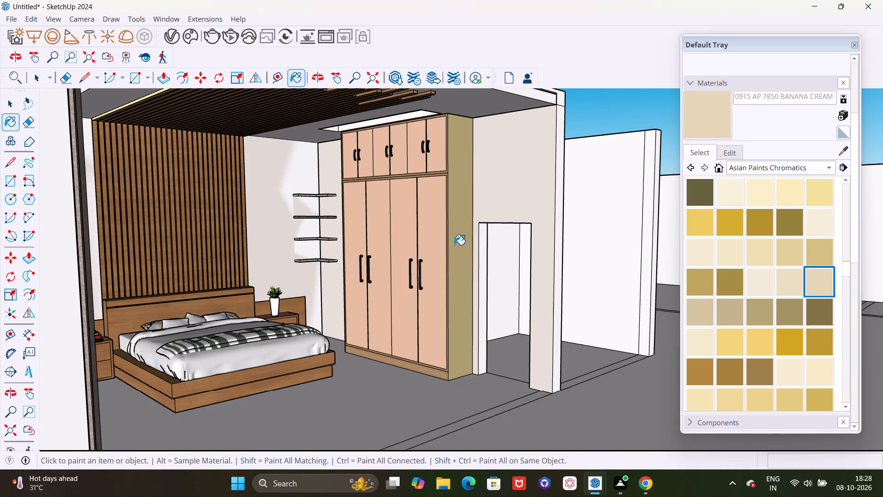
Paint the four tall lower wardrobe doors with 0915 AP 7850 BANANA CREAM.
scroll(449, 247, up, 5)
click(434, 248)
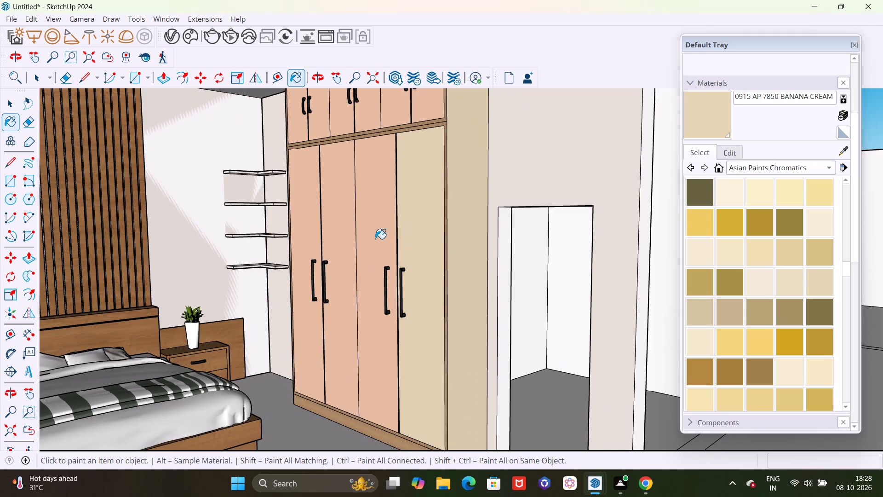
click(375, 239)
click(339, 227)
click(308, 221)
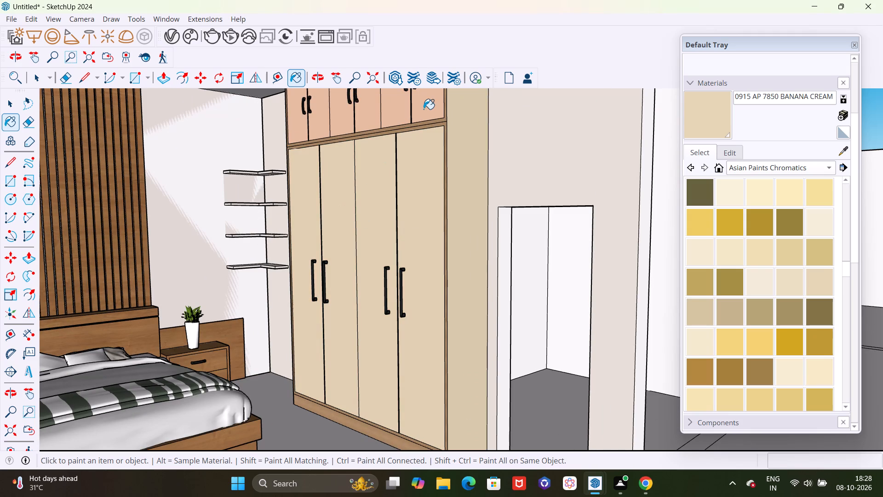
Paint all the upper wardrobe doors with 0915 AP 7850 BANANA CREAM.
click(424, 108)
click(391, 117)
click(362, 119)
click(344, 125)
drag(322, 127, 318, 128)
click(300, 131)
Paint the wardrobe's opposite side panel, facing the wall shelves, with 0915 AP 7850 BANANA CREAM.
scroll(360, 232, down, 3)
middle_drag(364, 238, 470, 251)
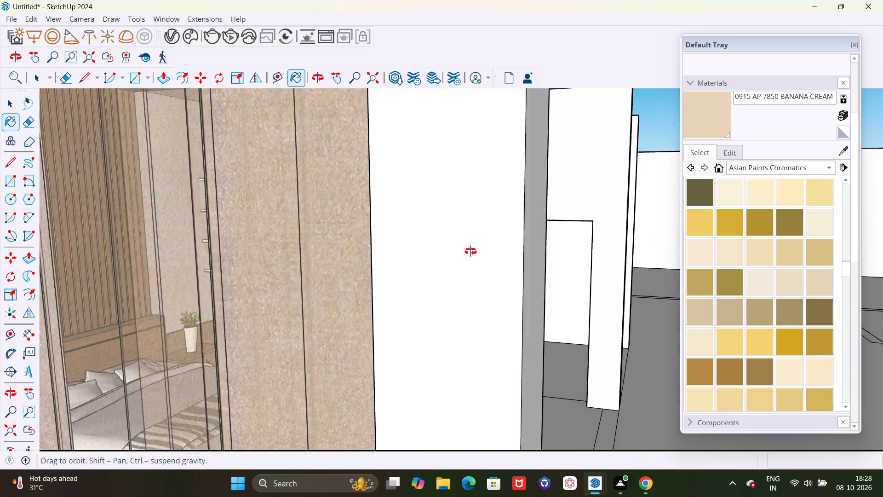
middle_drag(470, 251, 323, 273)
scroll(332, 224, up, 20)
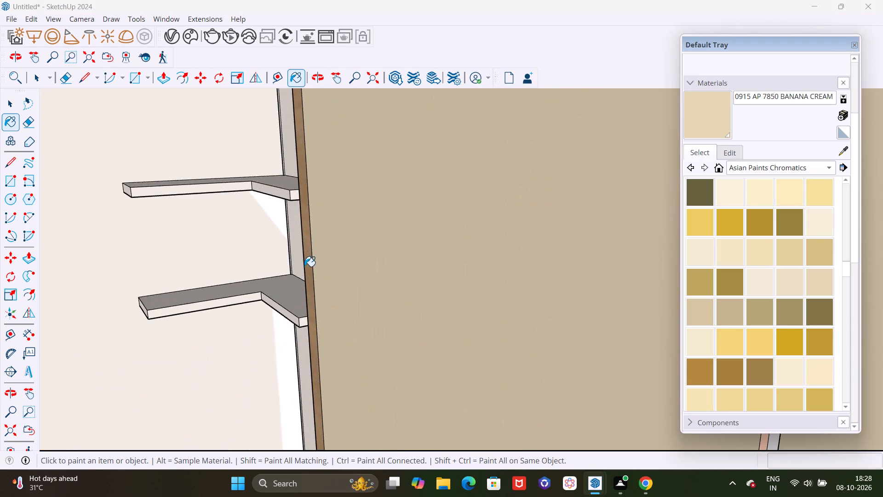
middle_drag(308, 269, 751, 277)
click(234, 262)
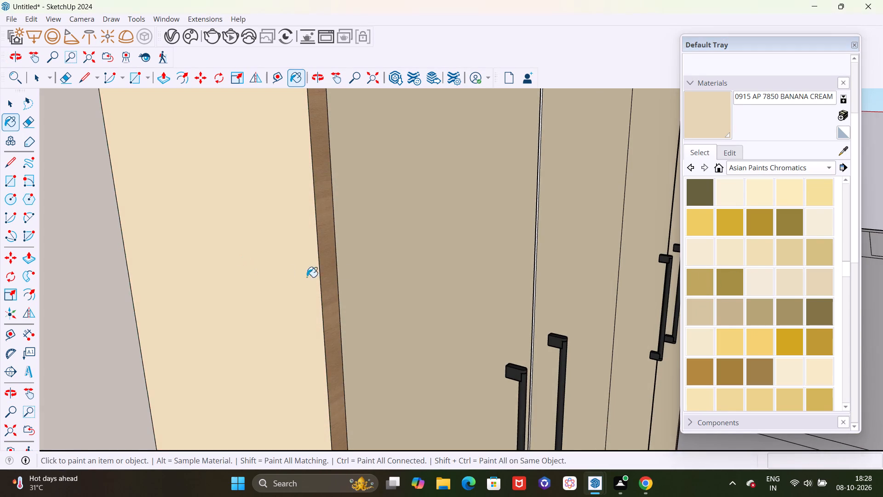
Paint the narrow edge faces in the gap between the two tall doors nearest the shelves with BANANA CREAM.
scroll(345, 278, down, 5)
middle_drag(504, 277, 305, 283)
scroll(307, 271, up, 11)
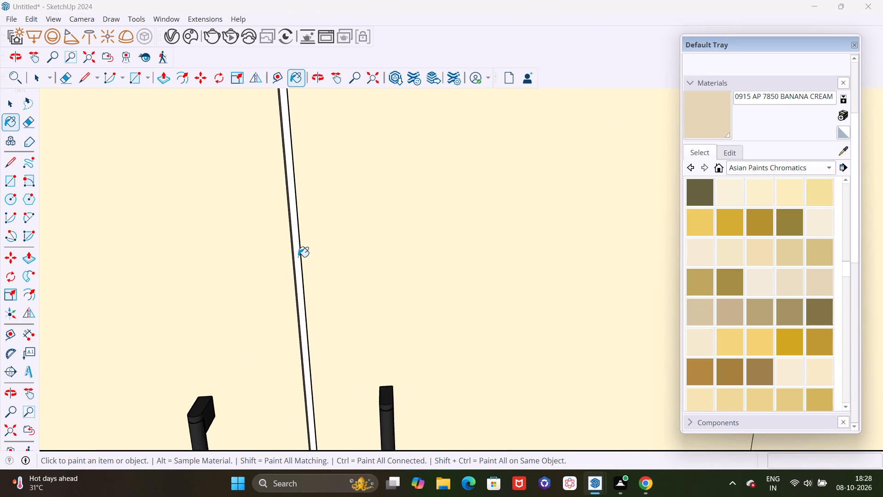
scroll(298, 257, up, 18)
click(286, 252)
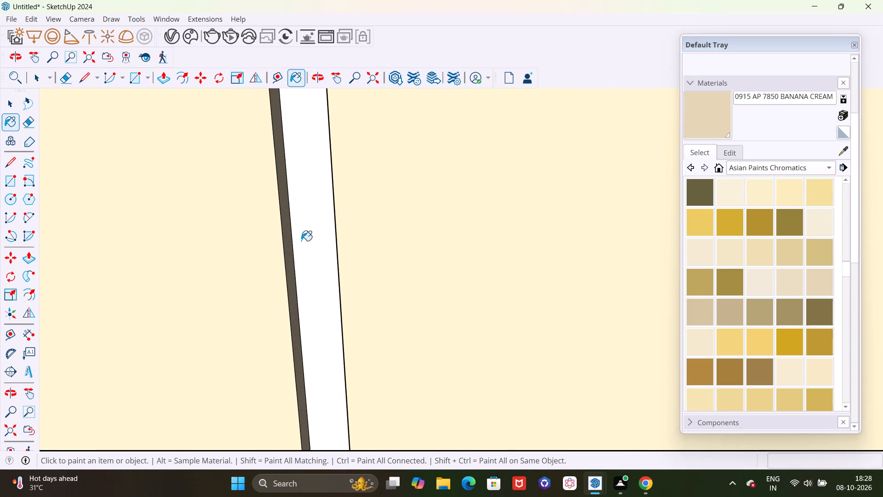
click(301, 241)
scroll(294, 253, down, 2)
middle_drag(293, 262, 387, 268)
click(337, 266)
Paint the narrow edge faces in the gap between the two tall doors nearest the doorway with BANANA CREAM.
scroll(319, 271, down, 15)
middle_drag(526, 280, 461, 283)
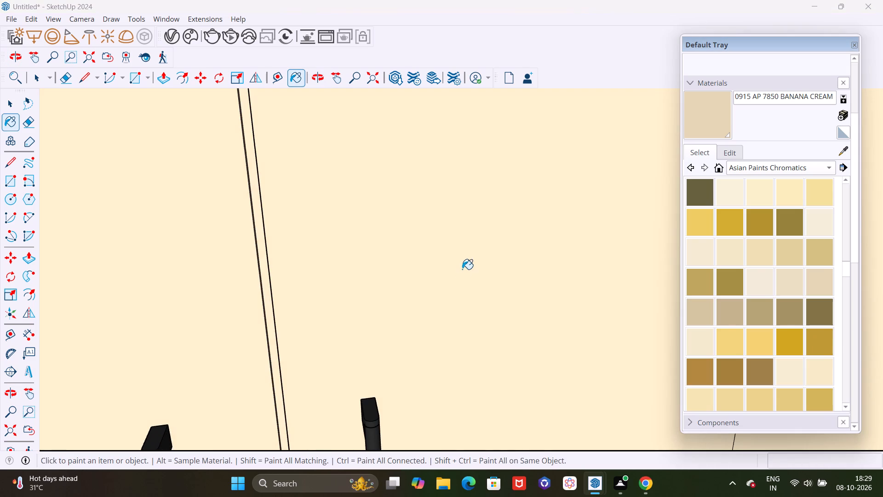
shift+middle_drag(536, 260, 153, 268)
shift+middle_drag(360, 277, 49, 277)
shift+middle_drag(322, 278, 193, 283)
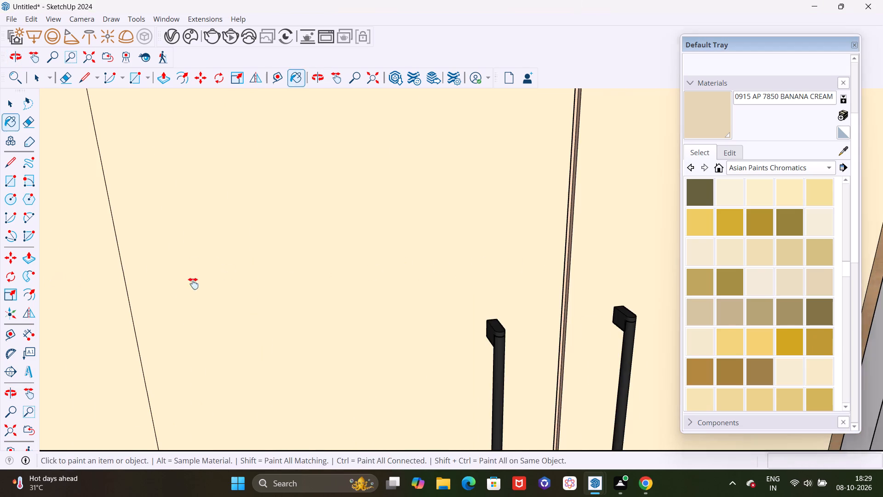
shift+middle_drag(193, 283, 109, 286)
scroll(296, 275, up, 20)
scroll(296, 275, up, 4)
click(424, 243)
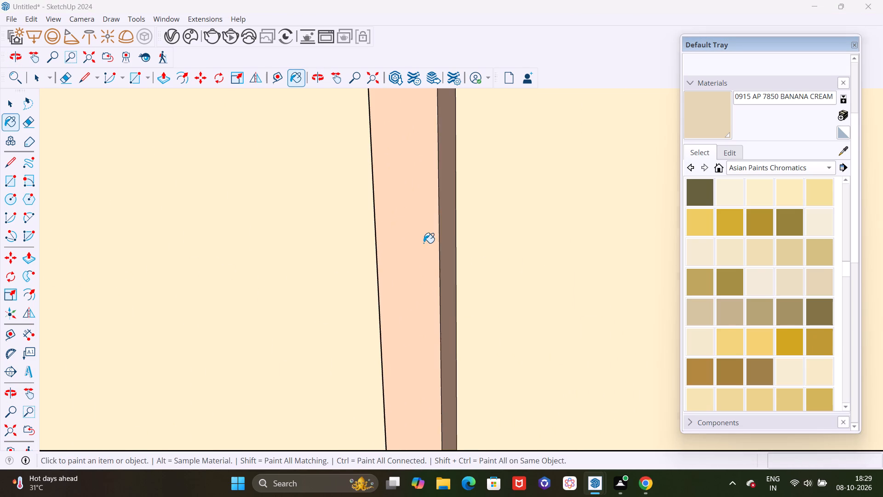
click(452, 236)
scroll(430, 254, down, 5)
middle_drag(429, 260, 344, 274)
scroll(382, 272, up, 5)
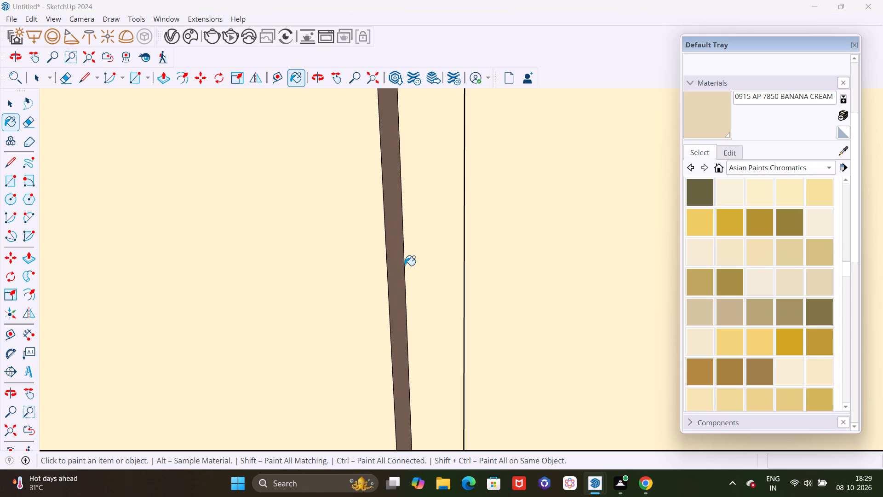
click(401, 265)
Paint the narrow edge faces in the gap between the two upper doors nearest the doorway with 0915 AP 7850 BANANA CREAM.
scroll(396, 269, down, 20)
scroll(396, 269, down, 5)
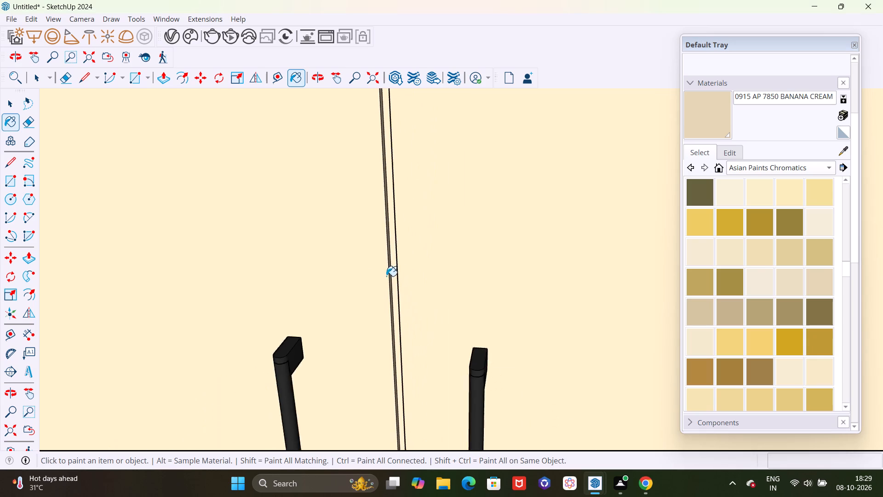
scroll(386, 276, down, 19)
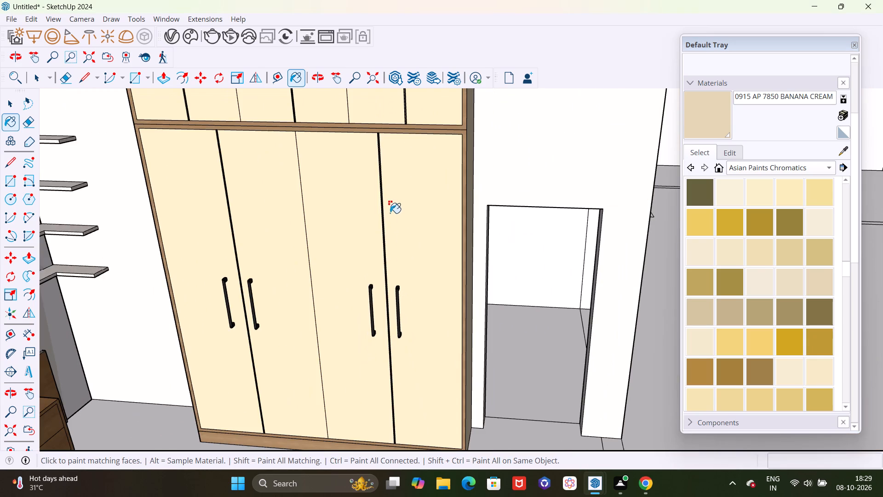
shift+middle_drag(391, 204, 327, 244)
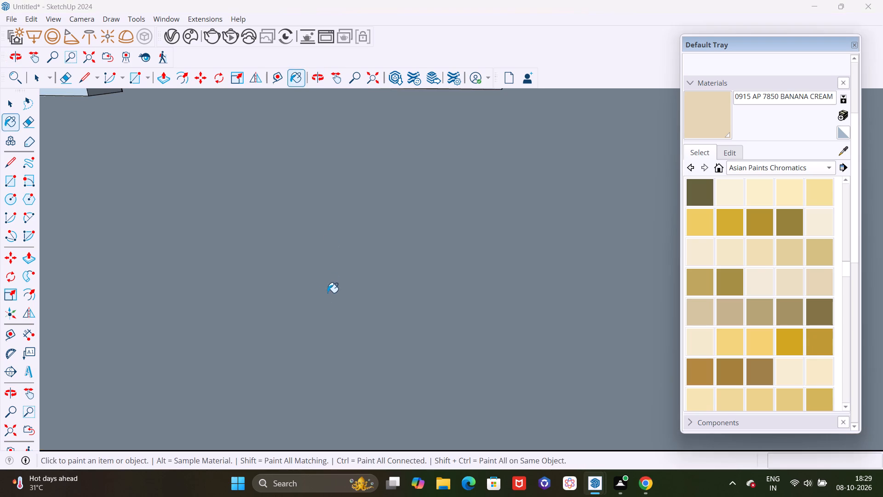
middle_drag(327, 293, 310, 164)
middle_drag(347, 298, 327, 208)
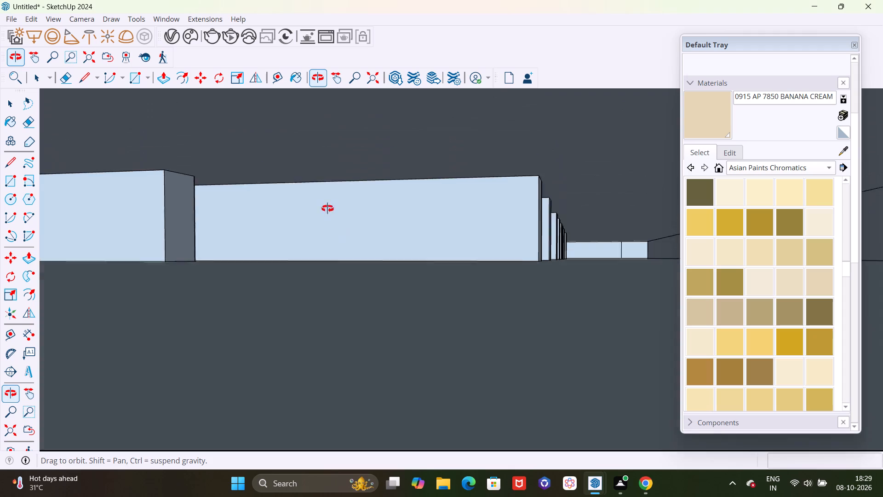
middle_drag(327, 208, 336, 152)
scroll(306, 398, up, 2)
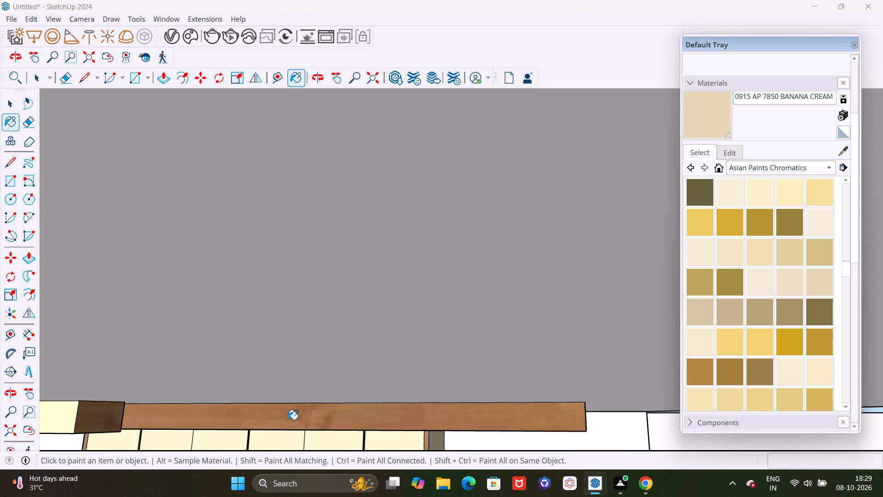
scroll(287, 420, up, 20)
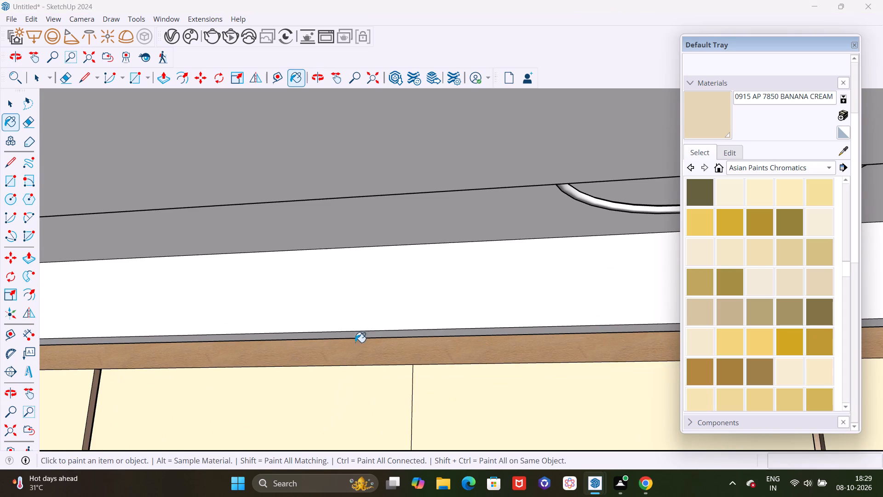
shift+middle_drag(353, 411, 394, 225)
shift+middle_drag(338, 440, 351, 392)
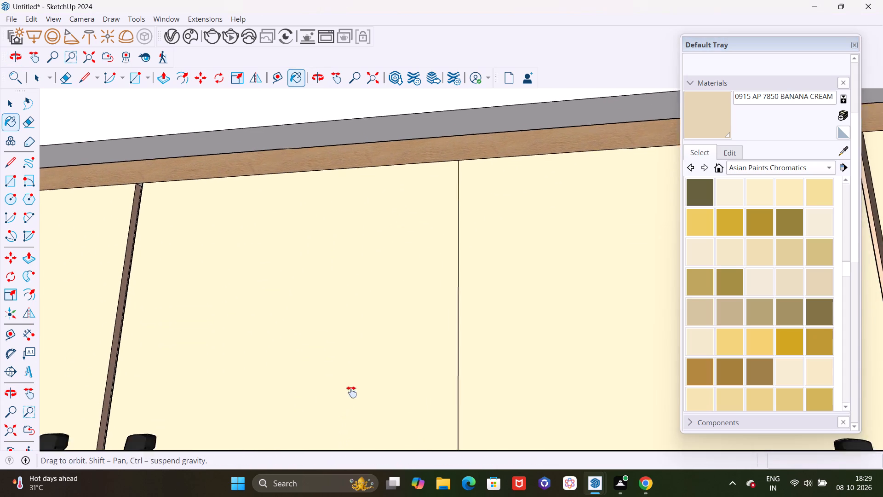
shift+middle_drag(351, 392, 63, 251)
shift+middle_drag(586, 404, 380, 368)
shift+middle_drag(484, 375, 214, 365)
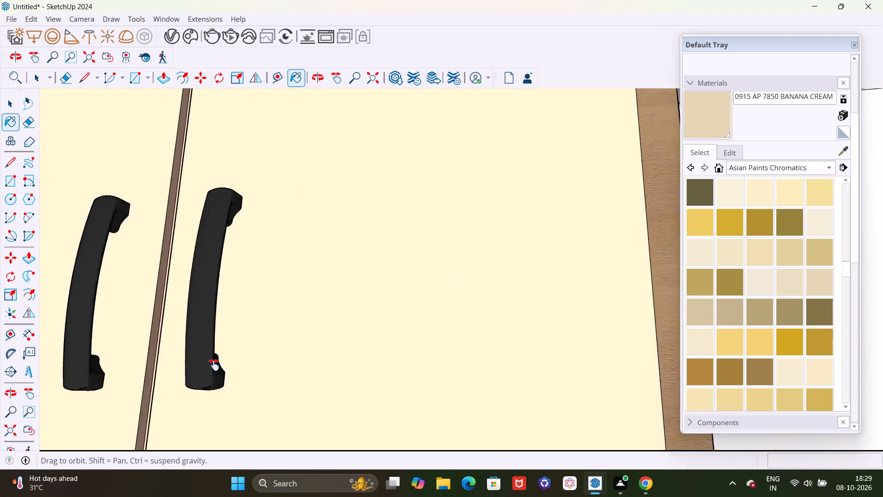
shift+middle_drag(214, 365, 455, 390)
scroll(376, 387, up, 15)
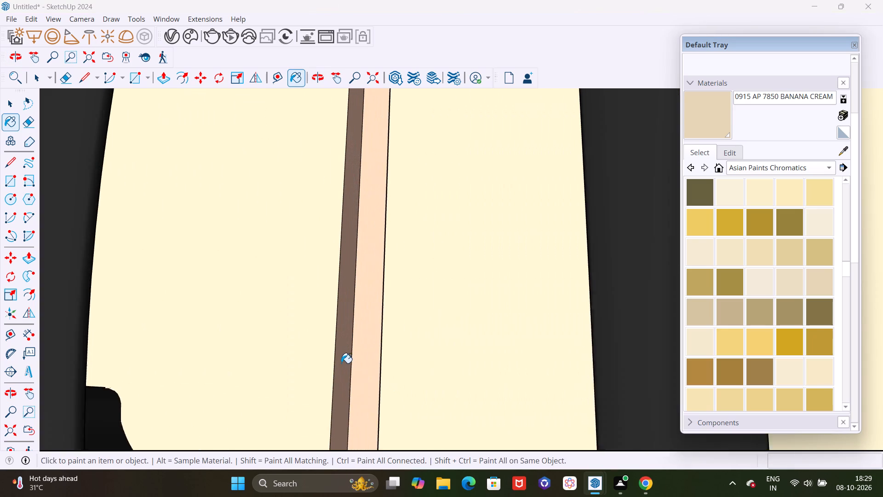
click(342, 353)
click(372, 341)
scroll(354, 353, down, 3)
middle_drag(350, 357, 521, 381)
scroll(338, 369, up, 1)
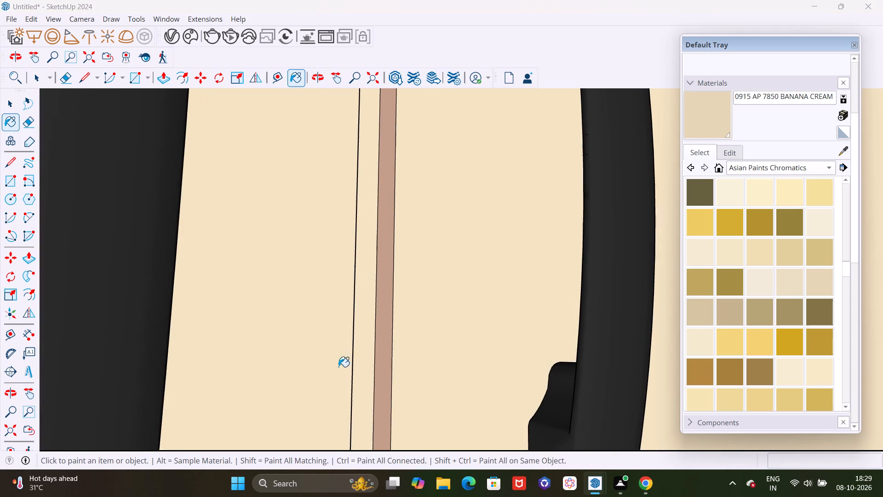
scroll(338, 367, up, 2)
click(392, 357)
Paint the narrow edge faces in the gap between the middle pair of upper wardrobe doors with 0915 AP 7850 BANANA CREAM.
scroll(406, 352, down, 10)
shift+middle_drag(476, 355, 383, 371)
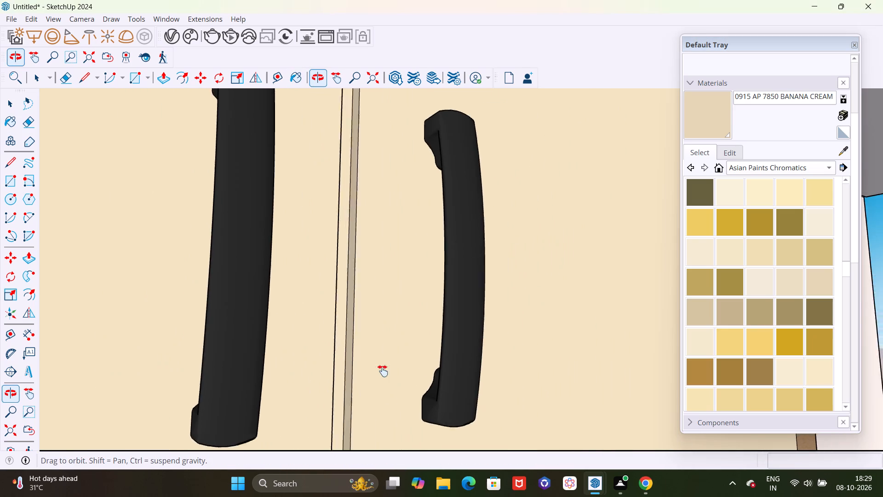
shift+middle_drag(383, 371, 355, 376)
scroll(574, 361, down, 2)
middle_drag(594, 359, 287, 378)
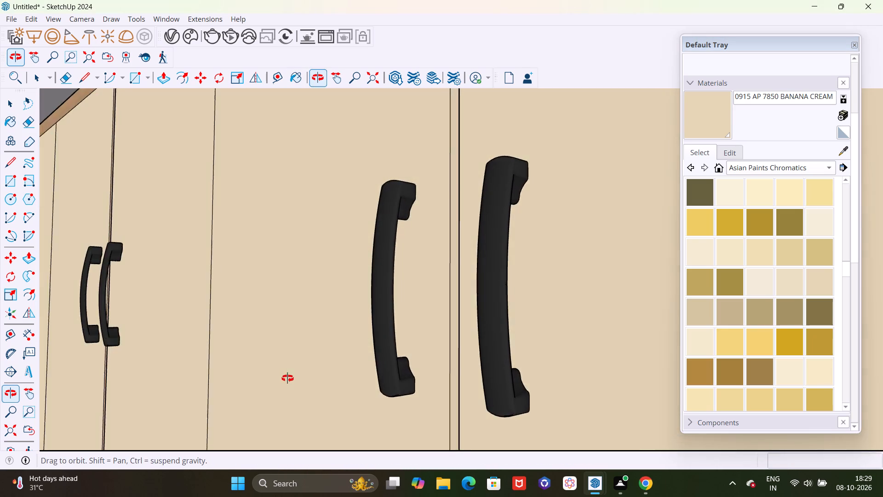
middle_drag(287, 378, 262, 381)
shift+middle_drag(179, 347, 519, 359)
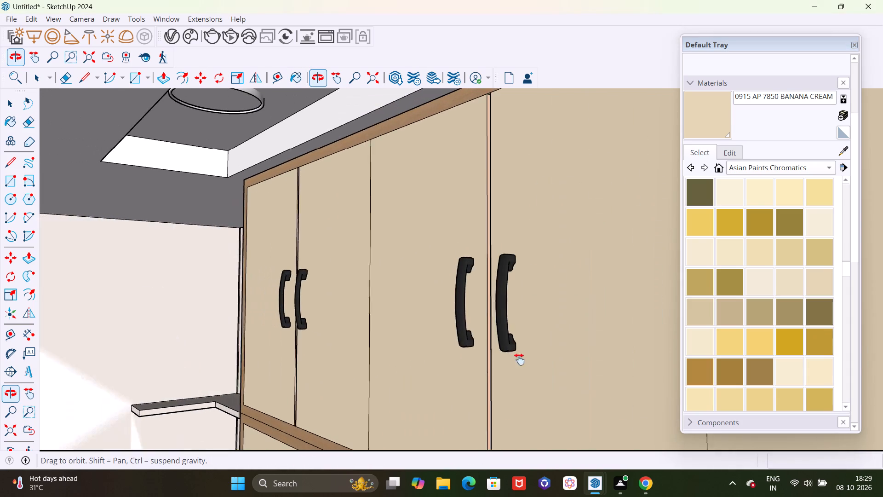
shift+middle_drag(519, 359, 535, 360)
scroll(515, 390, up, 14)
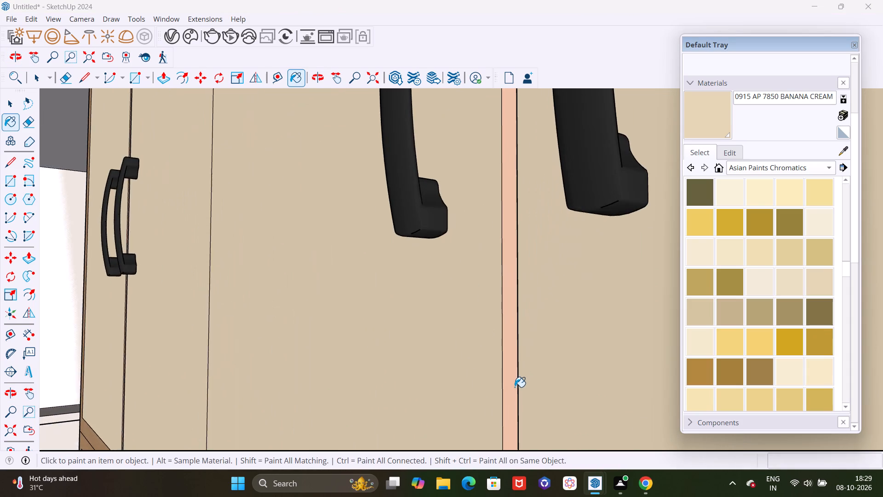
middle_drag(516, 388, 688, 393)
scroll(496, 392, up, 15)
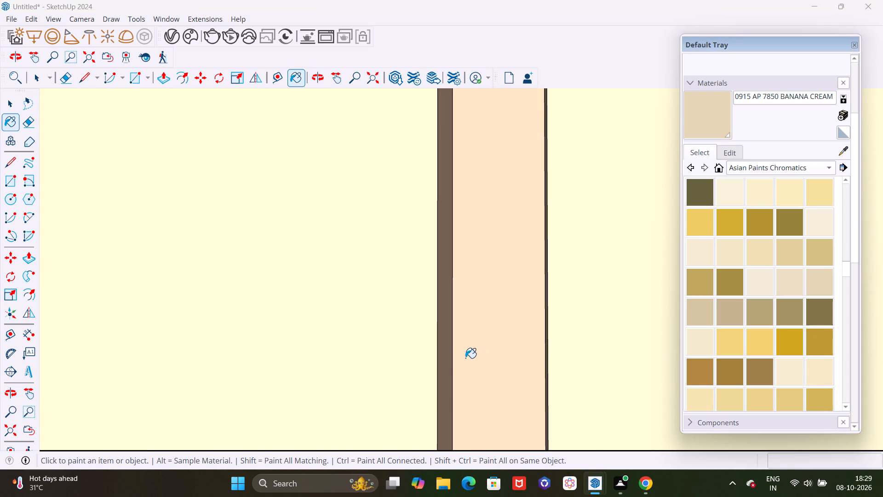
click(469, 355)
click(447, 358)
scroll(447, 366, down, 3)
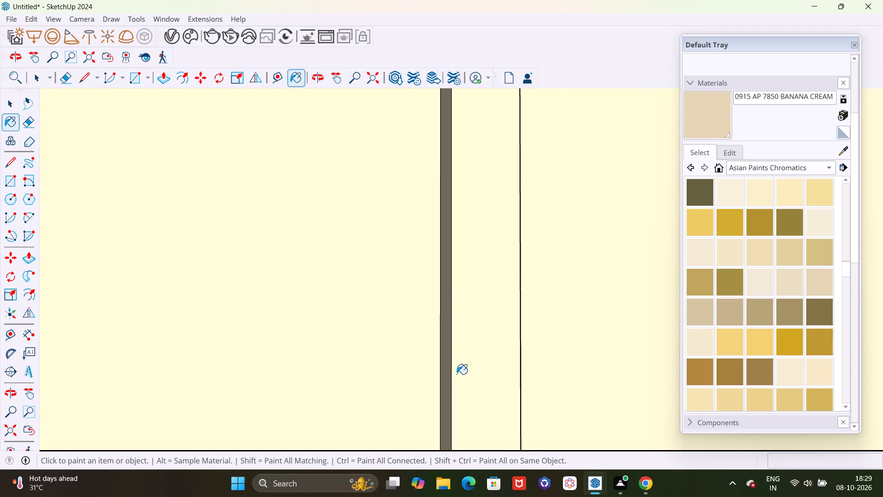
middle_drag(459, 376, 565, 381)
scroll(545, 374, up, 3)
click(533, 357)
Paint the narrow edge faces in the gap between the two upper doors nearest the wall shelves with 0915 AP 7850 BANANA CREAM.
scroll(533, 357, down, 5)
shift+middle_drag(591, 370, 585, 376)
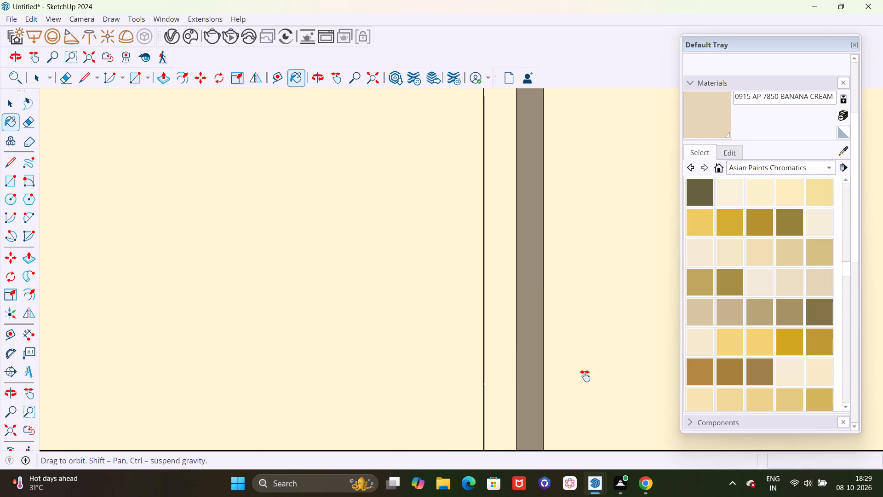
shift+middle_drag(585, 376, 403, 385)
middle_drag(573, 378, 364, 390)
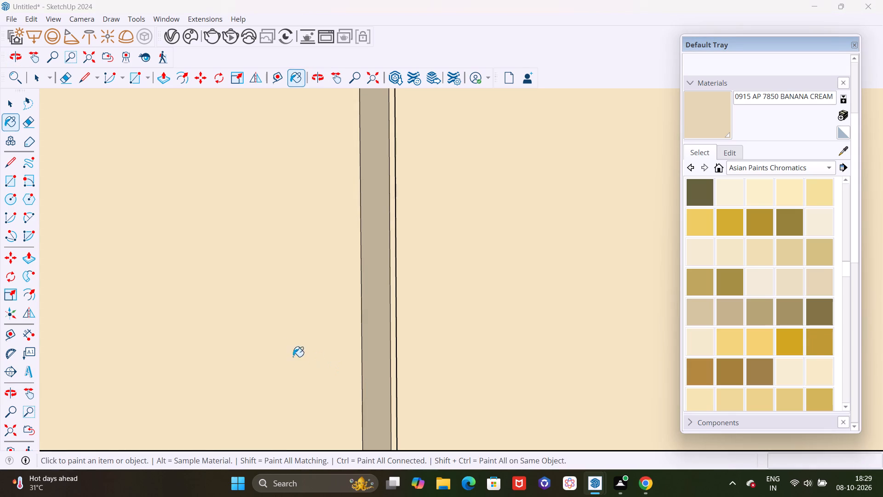
shift+middle_drag(277, 351, 811, 365)
shift+middle_drag(264, 361, 732, 370)
shift+middle_drag(189, 358, 383, 358)
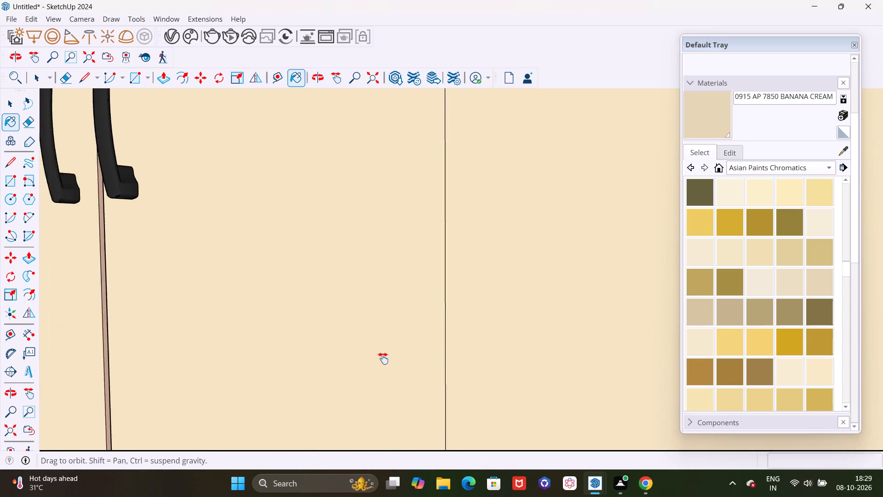
shift+middle_drag(383, 358, 605, 360)
shift+scroll(462, 364, up, 14)
middle_drag(390, 358, 463, 368)
scroll(405, 356, up, 11)
click(357, 343)
click(432, 329)
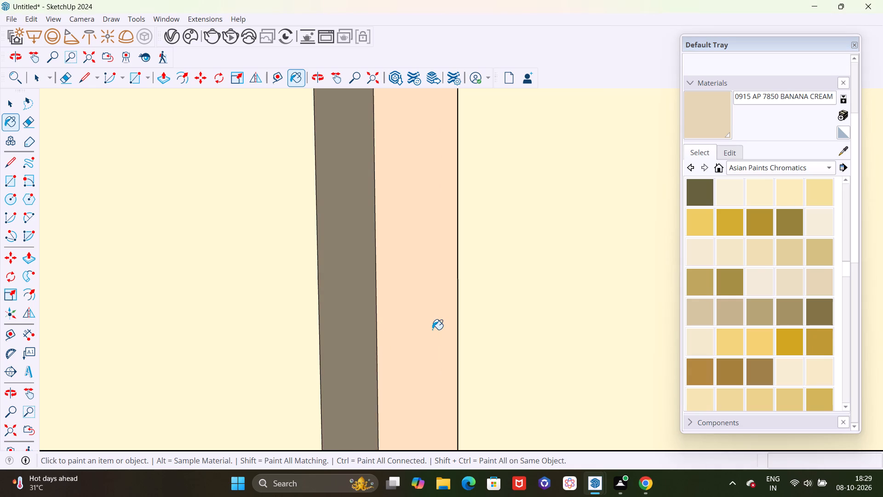
scroll(391, 341, down, 5)
shift+middle_click(378, 349)
middle_drag(381, 350, 522, 356)
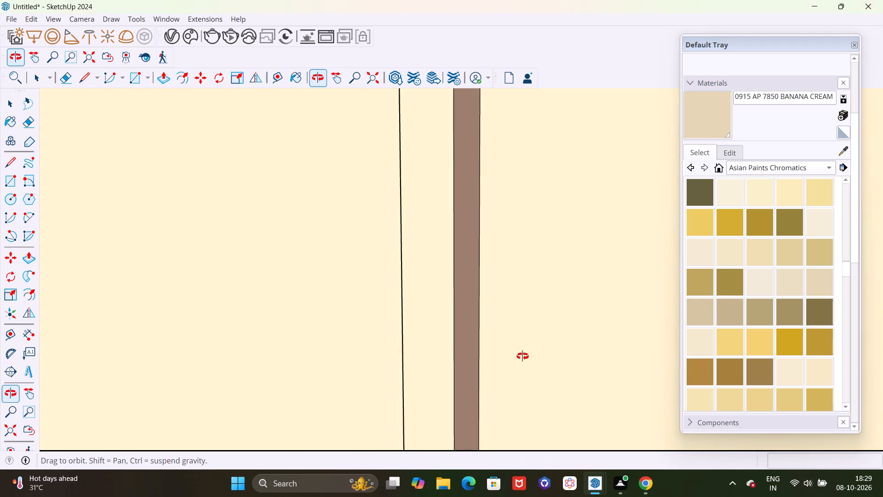
middle_drag(522, 356, 524, 356)
scroll(477, 357, up, 3)
click(467, 350)
Examine the recoloured wardrobe within the whole bedroom and the adjoining room from outside and above.
scroll(461, 352, down, 20)
scroll(461, 352, down, 1)
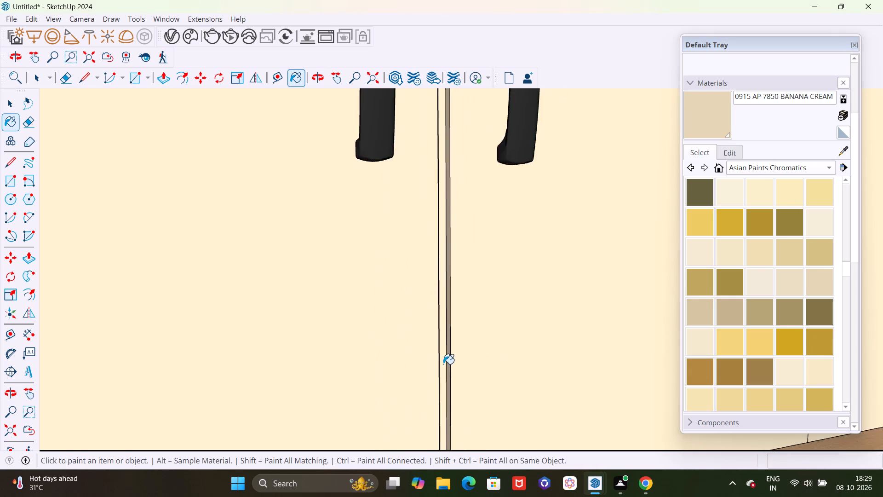
scroll(443, 364, down, 6)
shift+middle_drag(514, 372, 222, 375)
scroll(472, 348, down, 11)
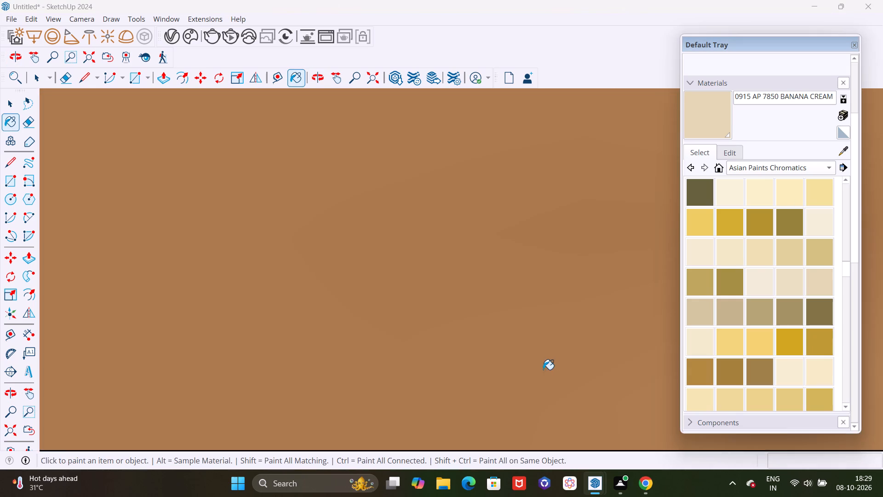
middle_drag(545, 370, 0, 314)
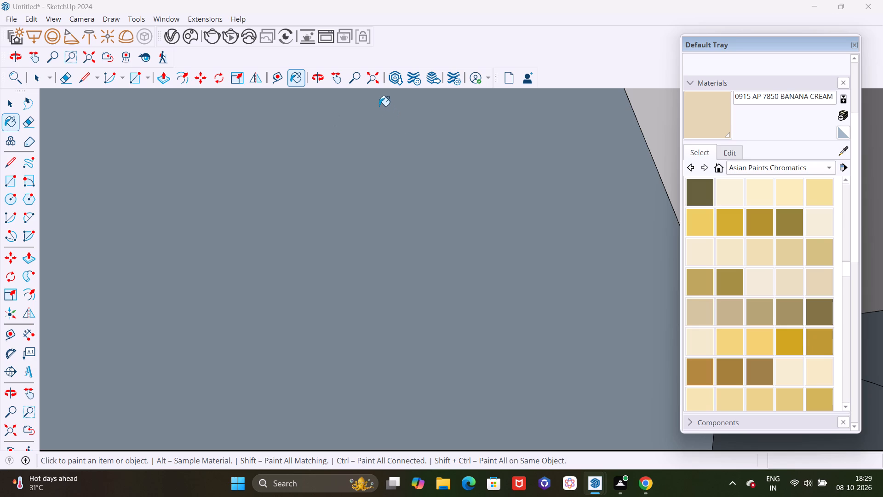
click(372, 80)
scroll(372, 332, down, 2)
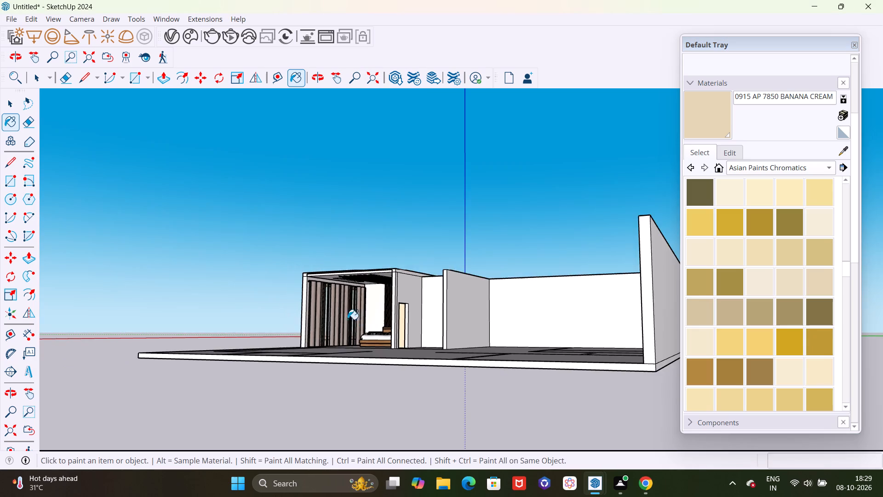
middle_drag(340, 312, 399, 338)
scroll(348, 300, up, 10)
scroll(350, 313, down, 6)
middle_drag(355, 328, 504, 292)
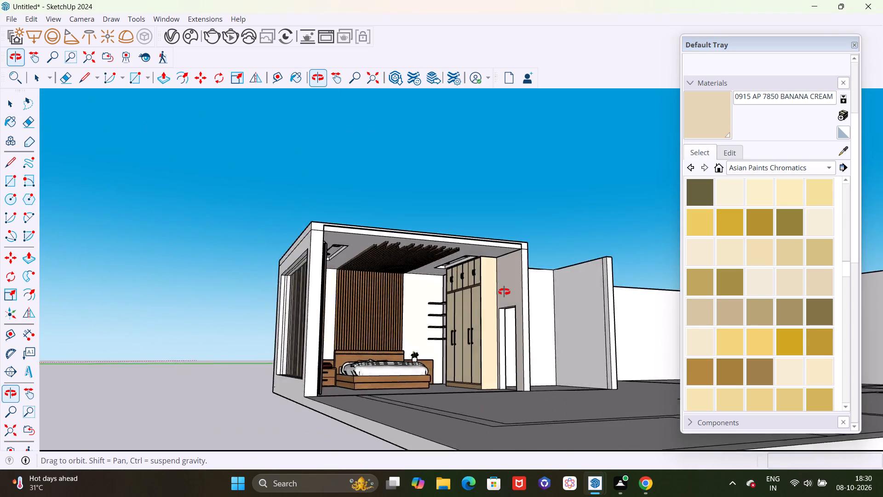
middle_drag(504, 292, 562, 312)
scroll(500, 291, up, 5)
scroll(436, 267, up, 4)
scroll(398, 252, down, 10)
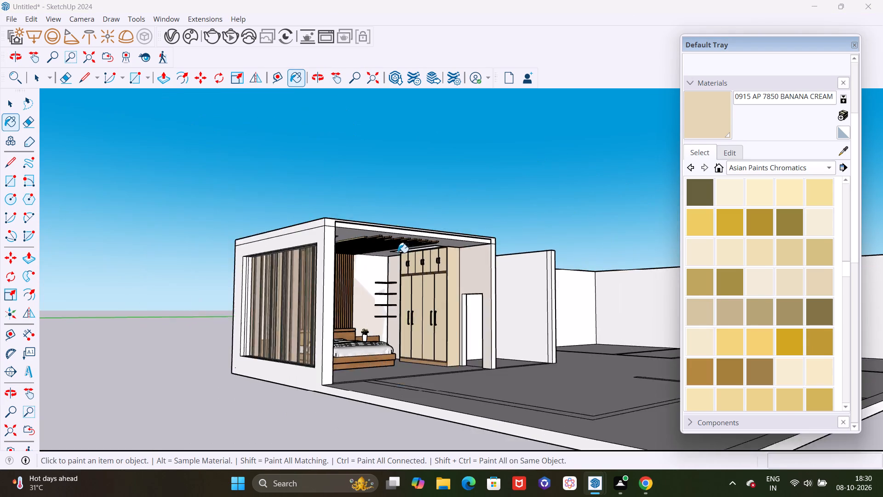
scroll(398, 253, down, 1)
middle_drag(407, 267, 401, 306)
scroll(460, 366, up, 8)
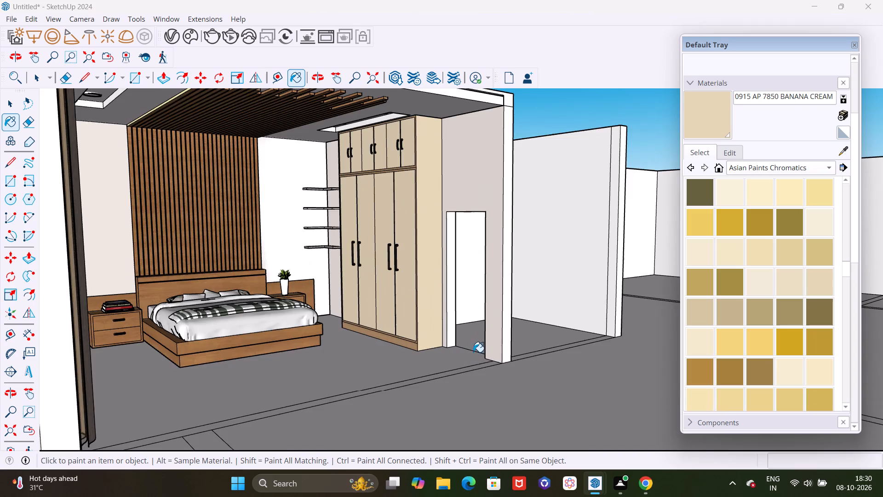
scroll(473, 352, down, 4)
middle_drag(509, 316, 424, 392)
scroll(491, 393, up, 5)
scroll(497, 341, down, 5)
middle_drag(498, 336, 447, 366)
scroll(481, 304, up, 4)
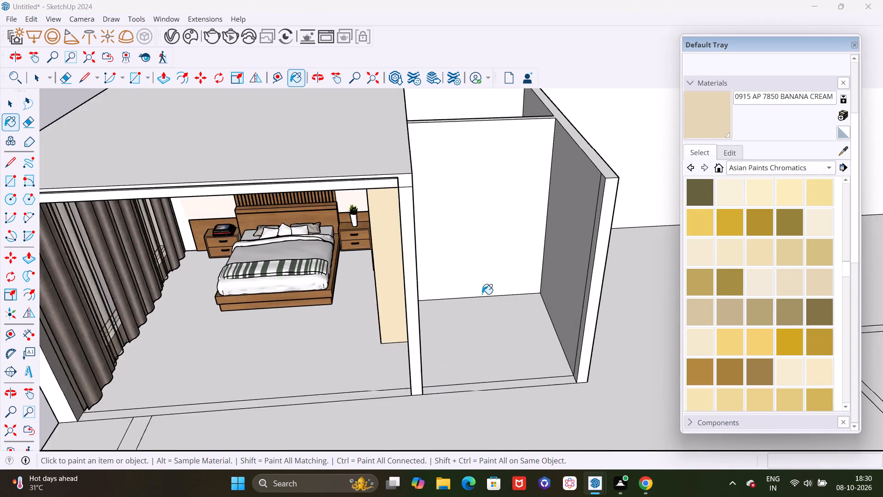
scroll(466, 288, down, 5)
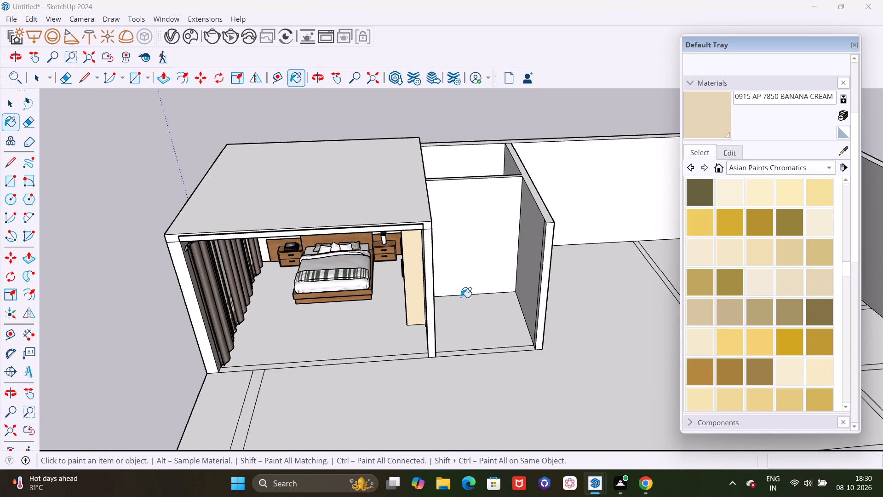
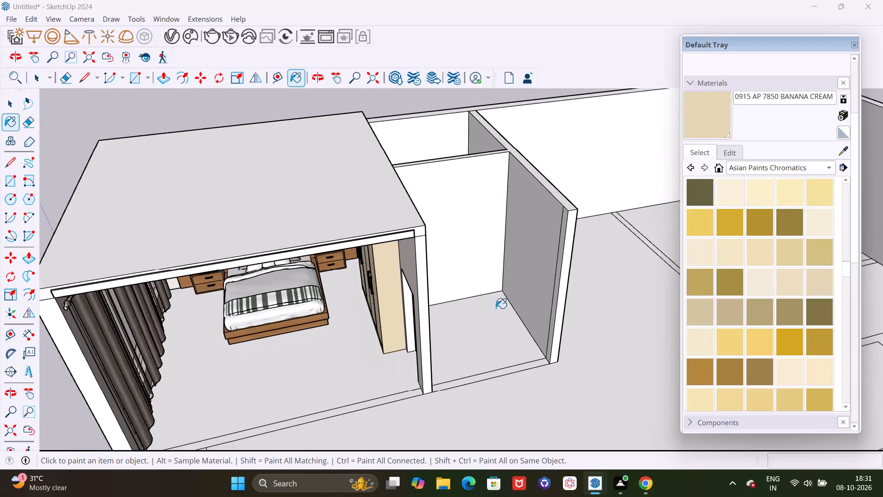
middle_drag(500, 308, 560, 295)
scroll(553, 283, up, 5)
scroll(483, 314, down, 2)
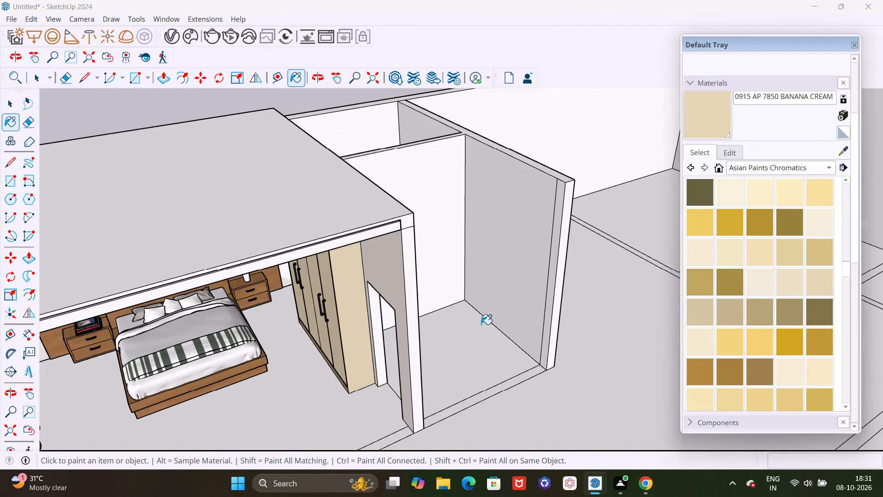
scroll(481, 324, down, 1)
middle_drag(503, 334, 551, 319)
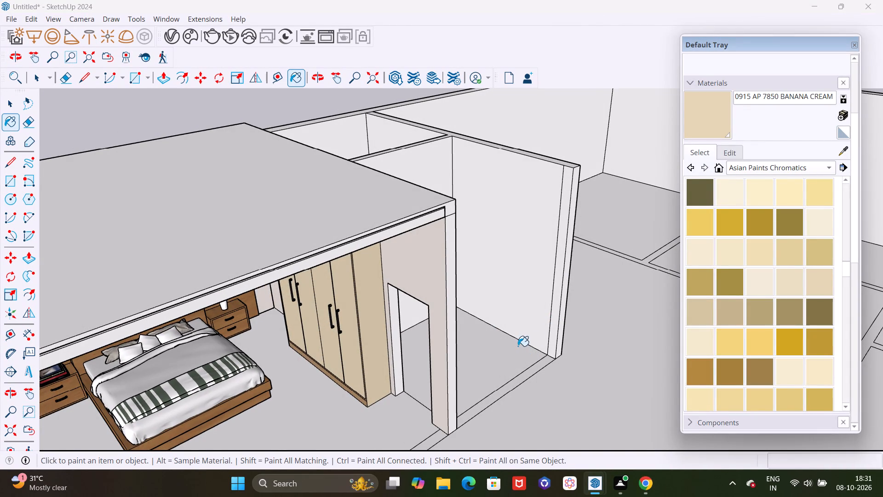
Import the SketchUp file suit+cabinet,+wardrop from the Downloads folder.
key(space)
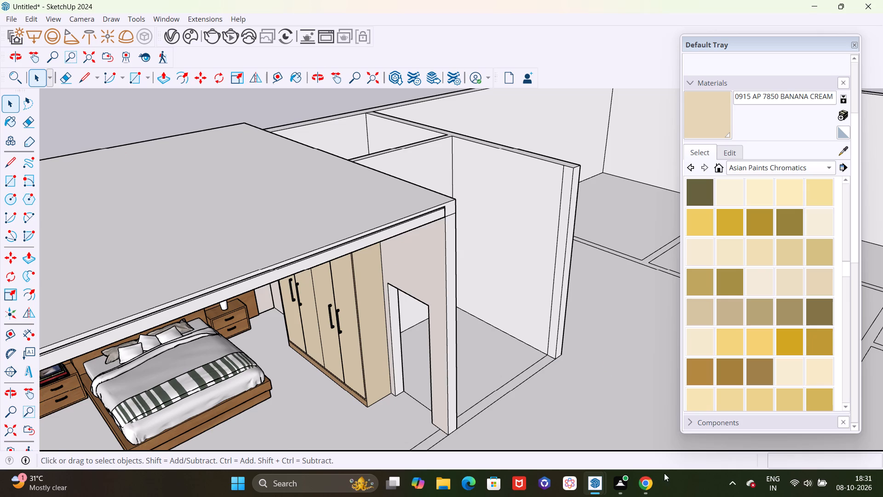
click(12, 17)
click(69, 181)
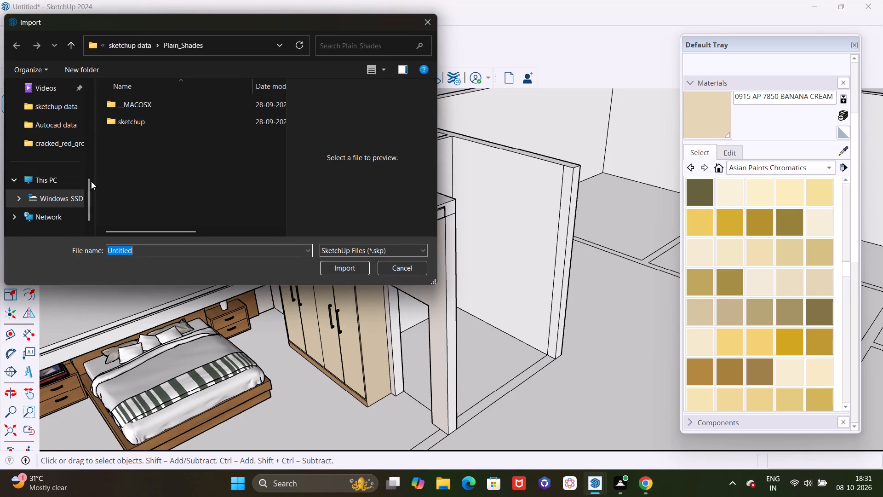
scroll(61, 173, up, 3)
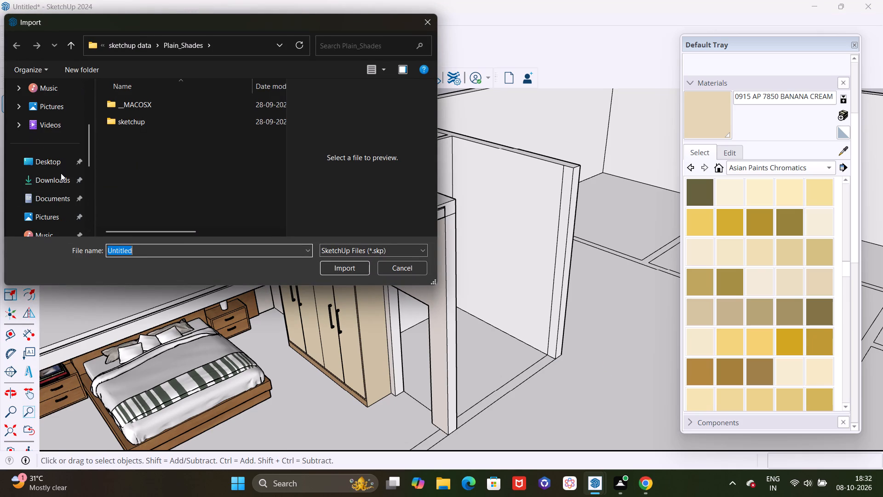
click(59, 179)
scroll(162, 168, down, 7)
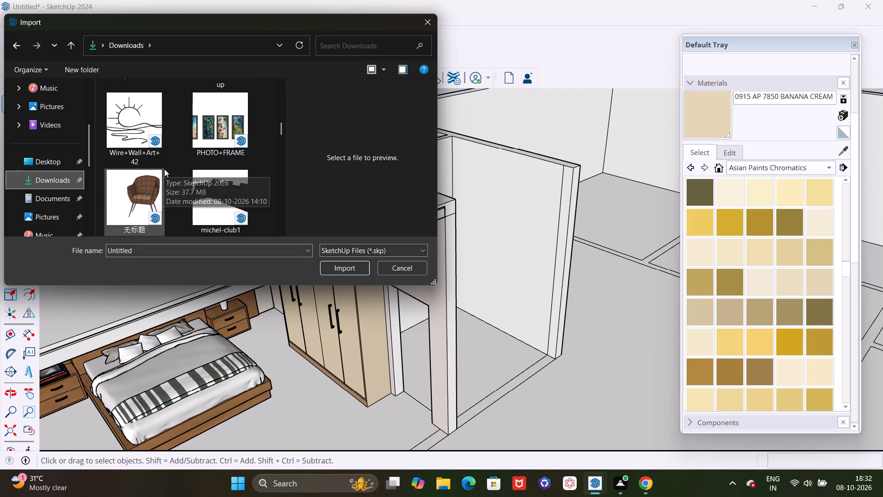
scroll(164, 169, down, 4)
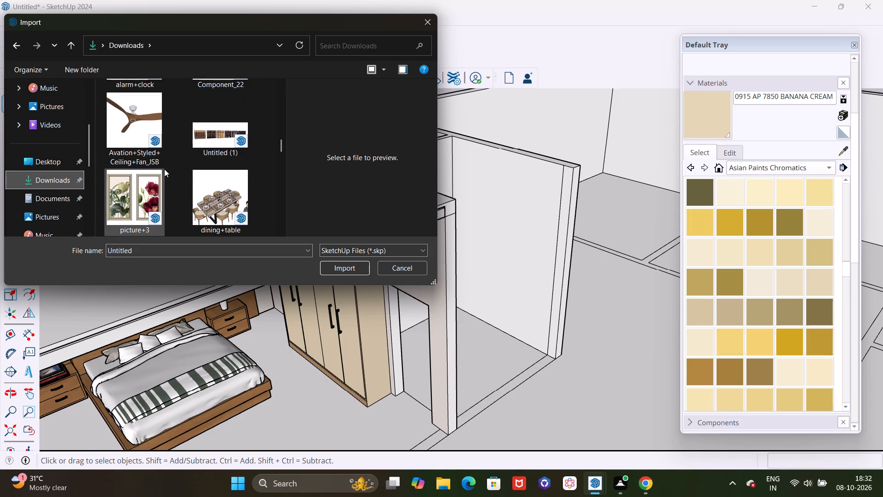
scroll(164, 169, down, 6)
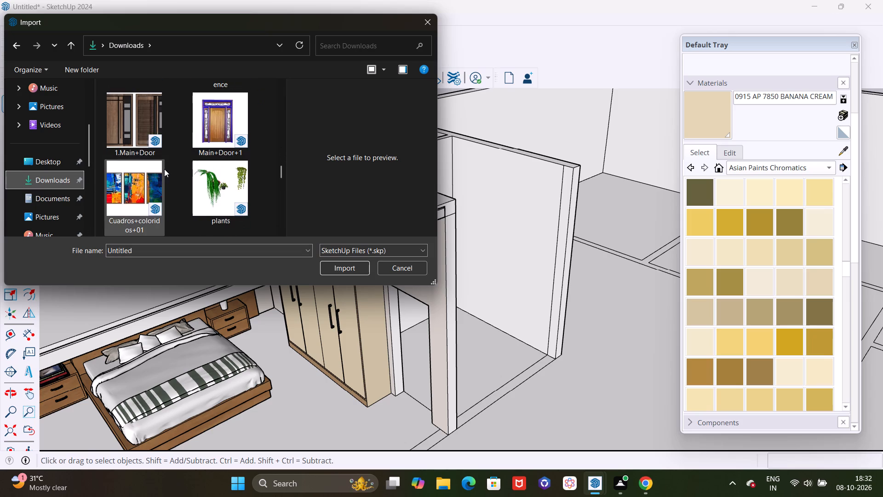
scroll(164, 169, down, 3)
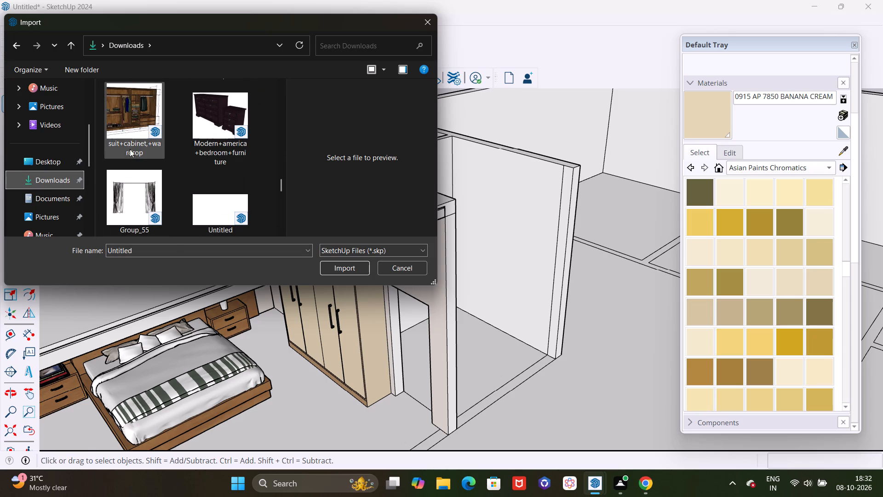
click(132, 117)
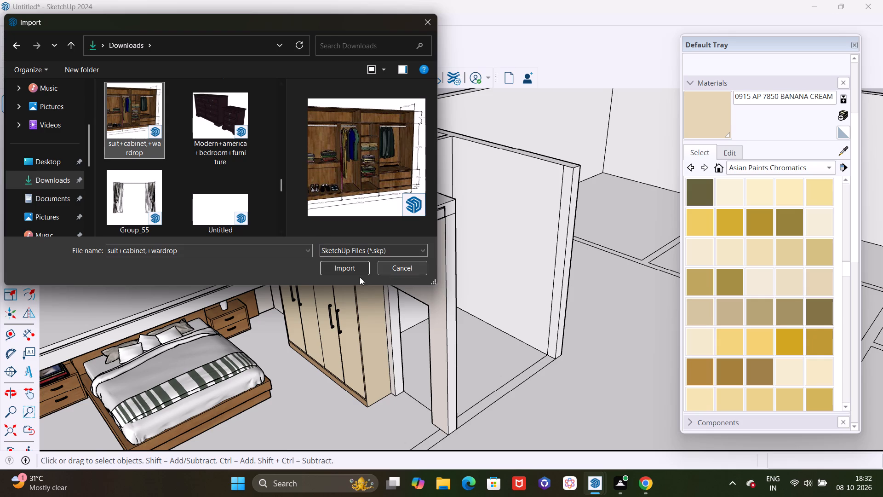
click(345, 269)
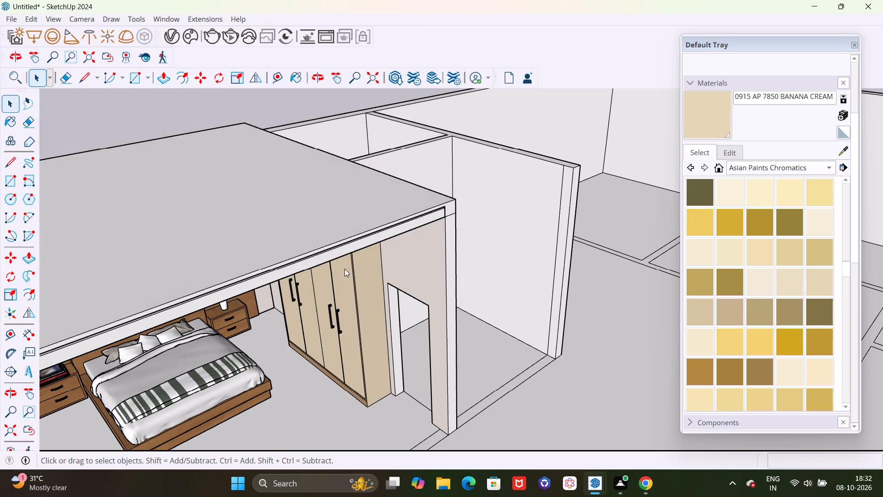
Place the imported open wardrobe on the empty ground outside the floor plan.
scroll(344, 269, down, 14)
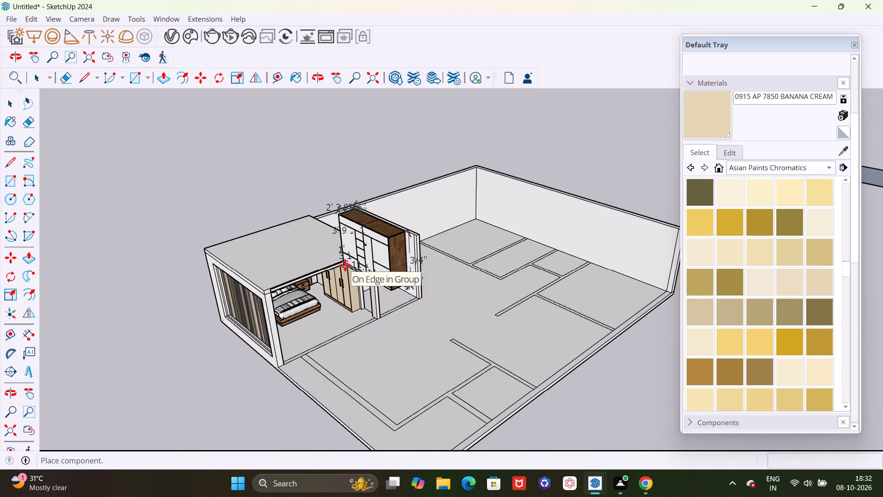
scroll(345, 265, down, 8)
click(543, 337)
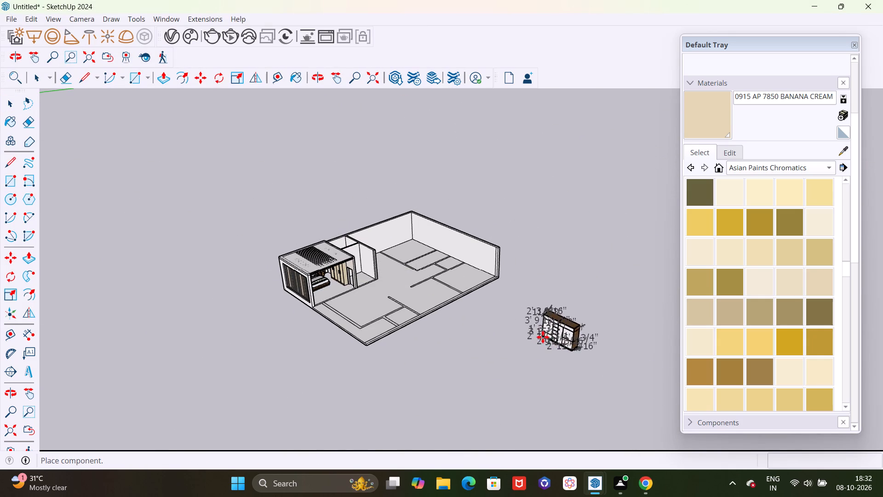
Open the imported wardrobe component for editing and delete the stray flat rectangle at its far corner.
scroll(538, 325, down, 11)
middle_drag(572, 332, 475, 372)
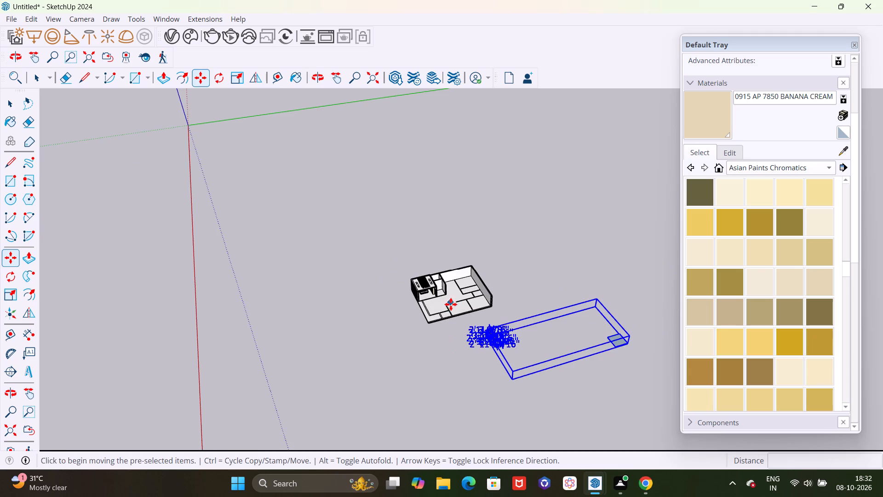
key(space)
scroll(618, 359, up, 14)
double_click(620, 338)
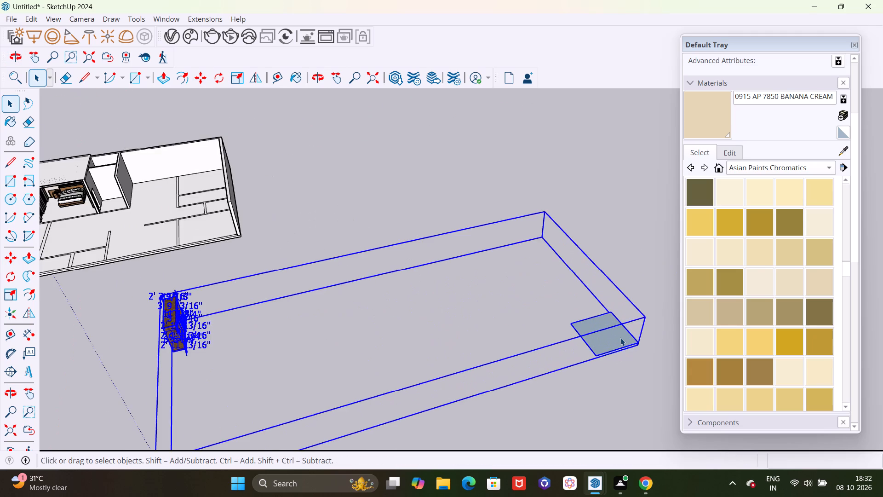
click(620, 338)
key(Delete)
Delete the depth dimension and the stacked height dimensions beside the wardrobe's drawer end, from the top compartment down to the base.
scroll(616, 344, down, 4)
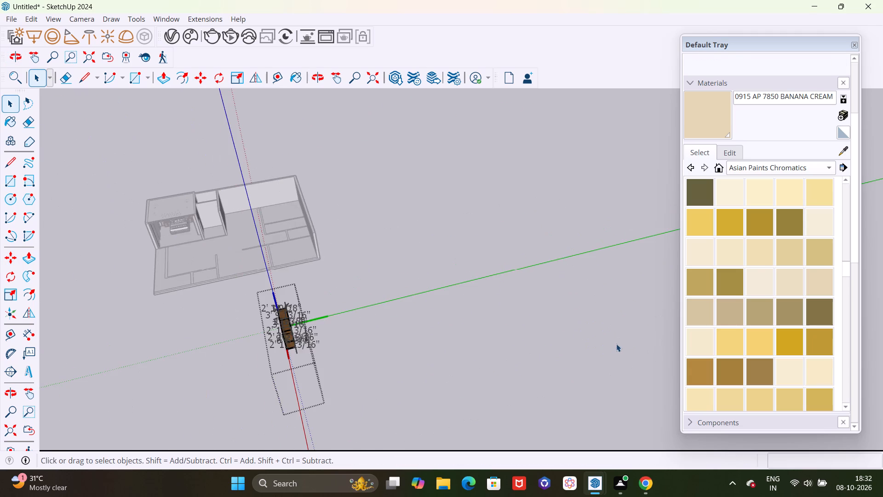
middle_drag(573, 368, 194, 422)
scroll(386, 155, up, 15)
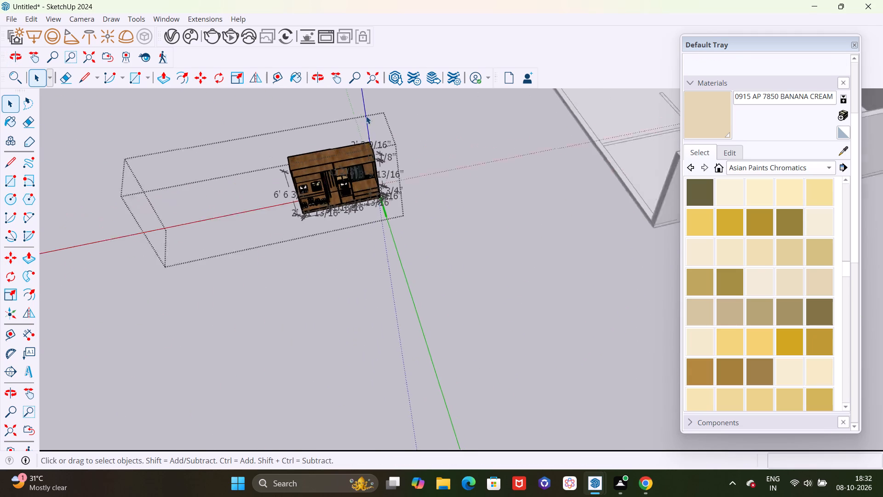
scroll(366, 116, up, 12)
middle_drag(401, 273, 391, 194)
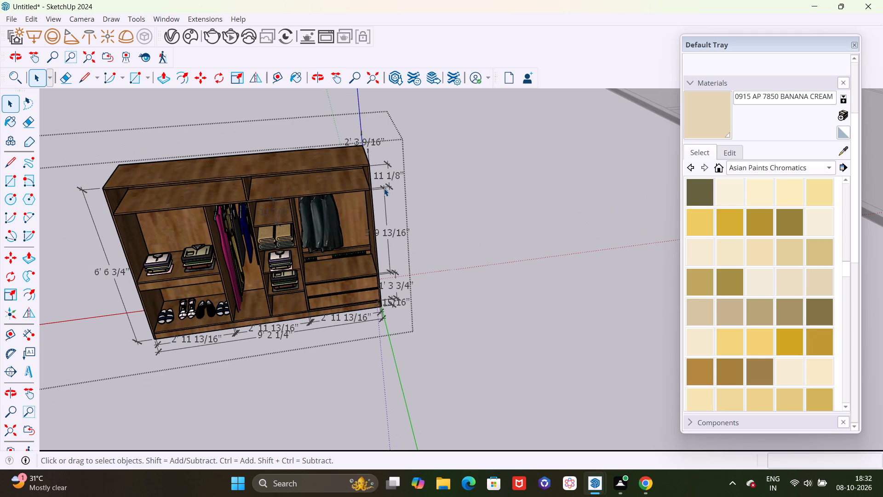
click(384, 188)
key(Delete)
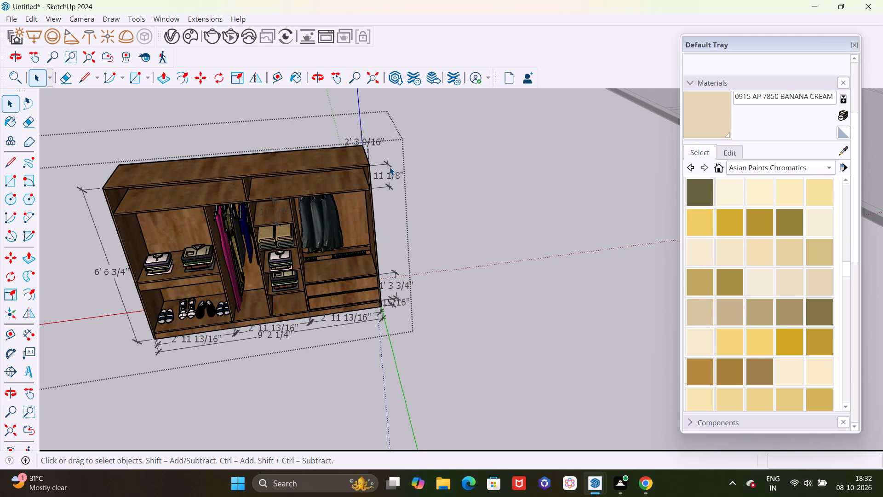
click(390, 171)
key(Delete)
click(378, 140)
key(Delete)
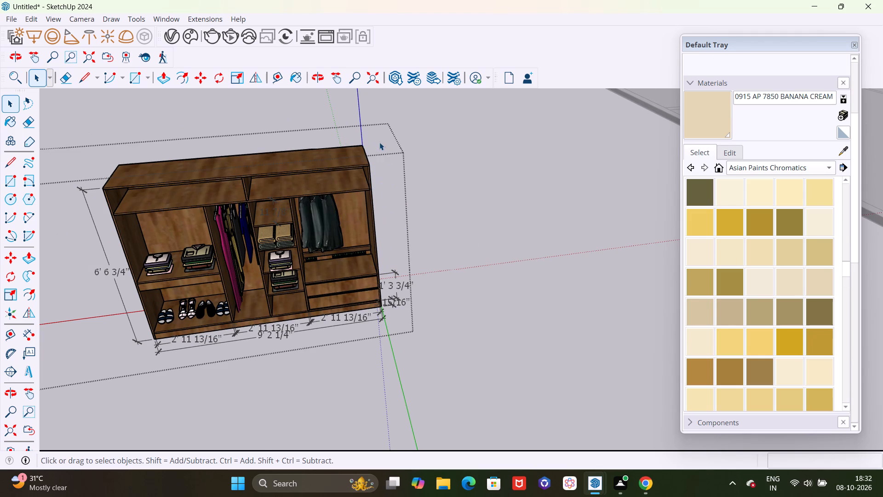
click(407, 284)
key(Delete)
click(403, 300)
key(Delete)
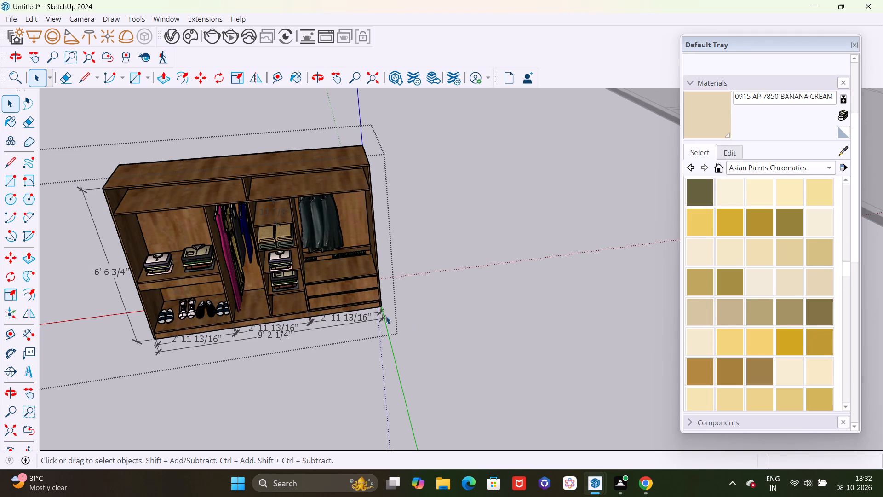
Delete the overall width dimension, the three bay width dimensions along the wardrobe's base, and the overall height dimension.
click(381, 317)
key(Delete)
click(359, 317)
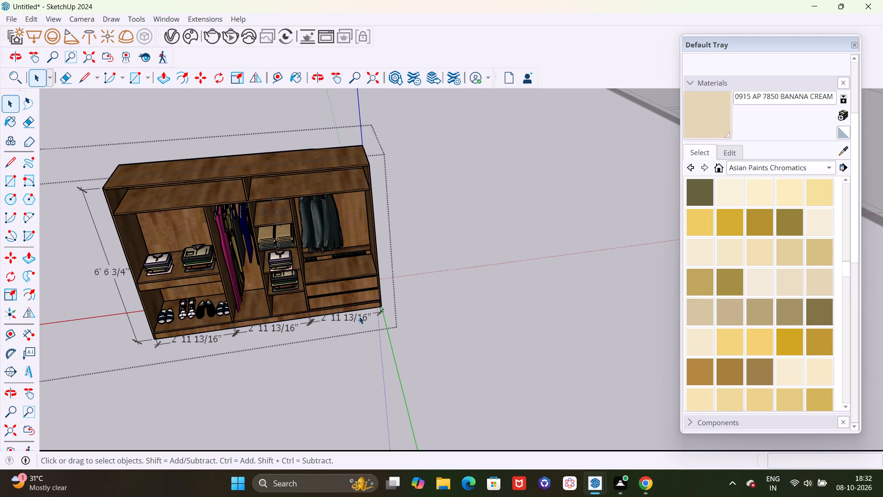
key(Delete)
click(310, 323)
key(Delete)
click(237, 332)
key(Delete)
click(235, 332)
key(Delete)
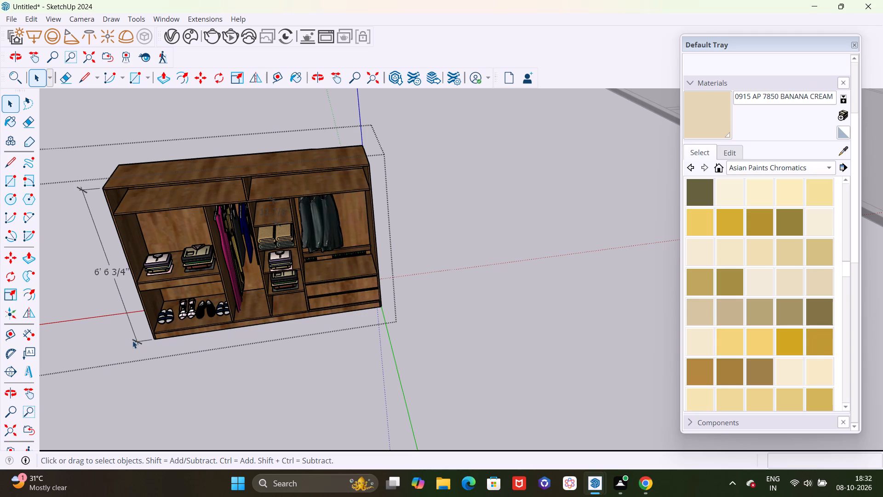
click(138, 341)
key(Delete)
Delete the leftover dimension hidden along the wardrobe's upper front.
middle_drag(153, 345, 226, 348)
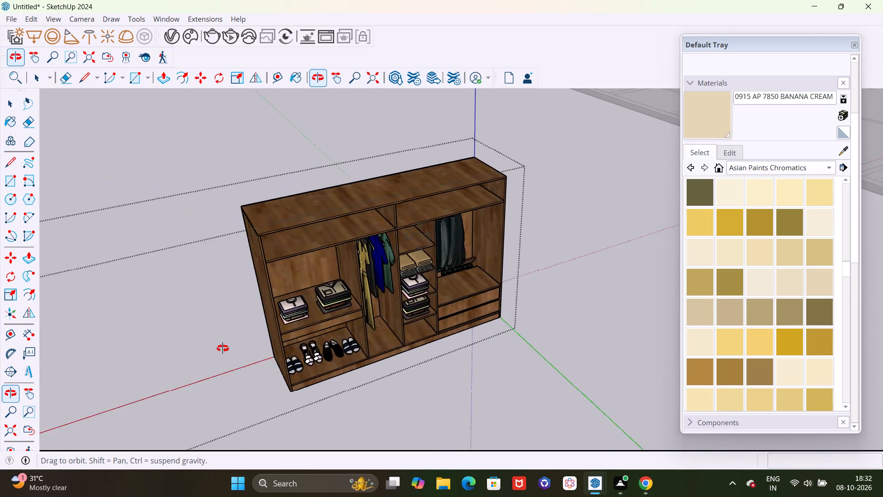
middle_drag(226, 348, 230, 347)
scroll(186, 317, down, 11)
middle_drag(177, 343, 206, 348)
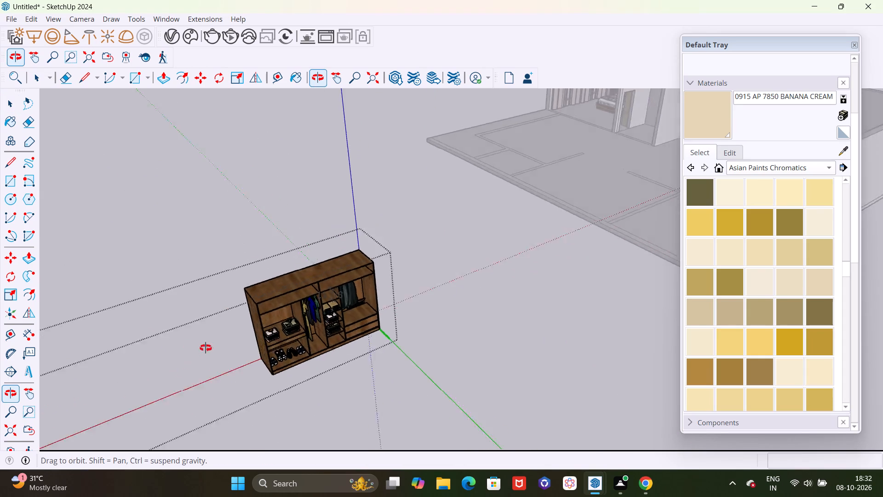
middle_drag(206, 348, 327, 336)
scroll(571, 306, up, 5)
scroll(673, 253, up, 8)
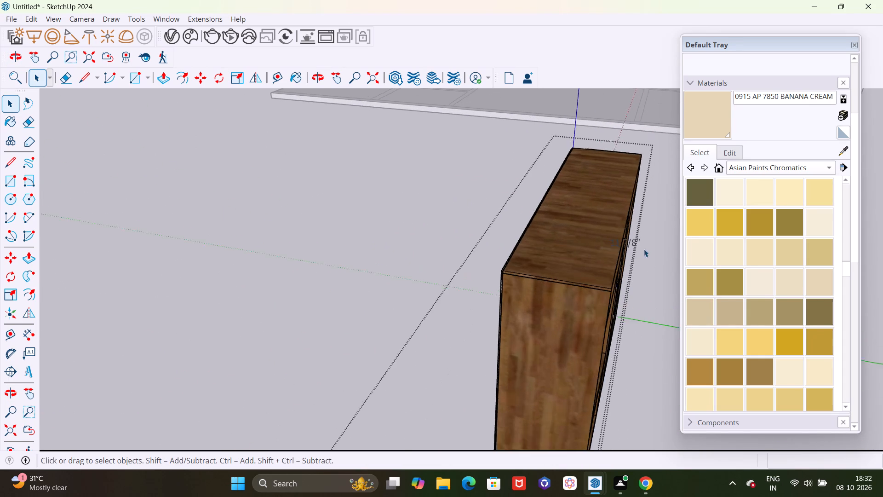
scroll(644, 249, up, 2)
click(635, 243)
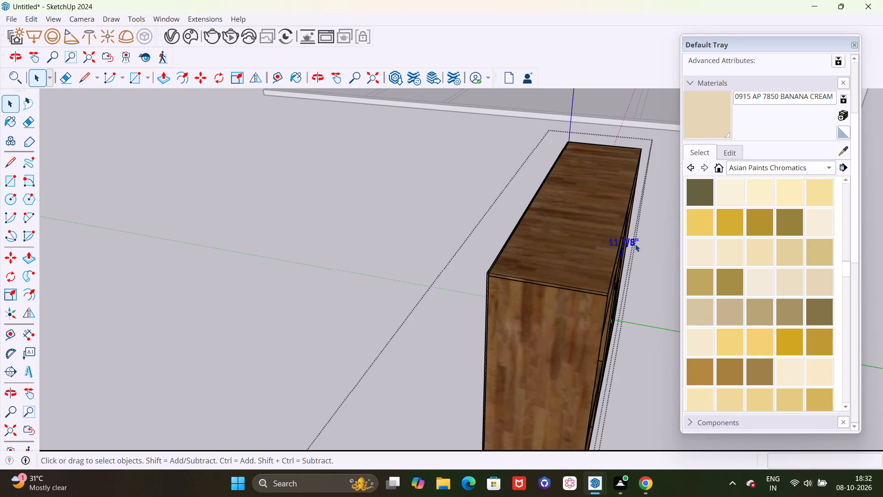
key(Delete)
Check the wardrobe from the front and side for remaining dimensions and exit component editing.
scroll(626, 247, down, 3)
scroll(616, 353, up, 4)
middle_drag(620, 352, 563, 334)
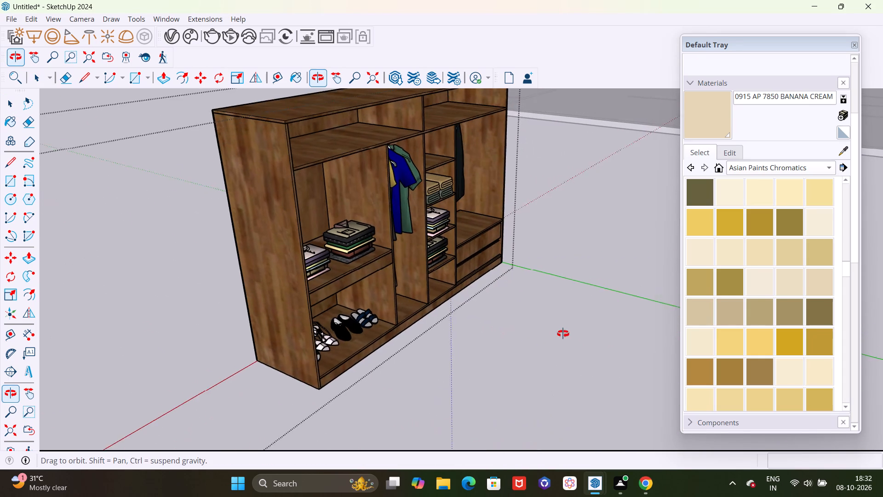
middle_drag(563, 334, 571, 312)
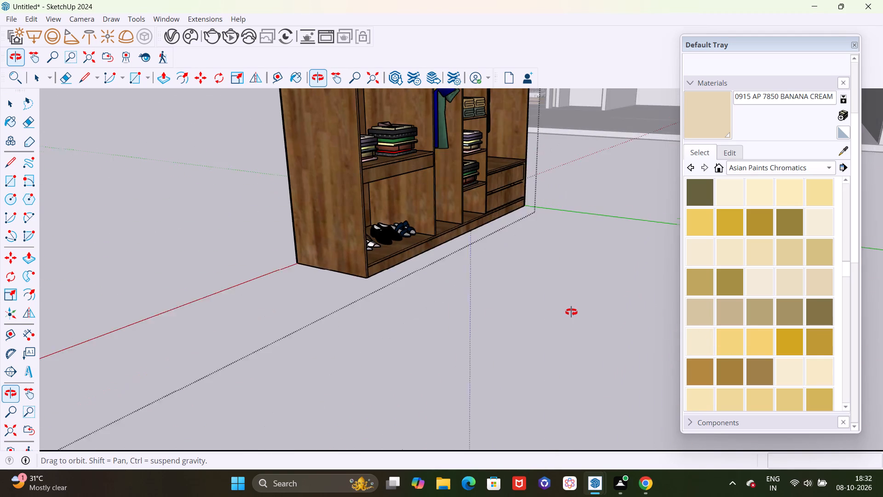
middle_drag(571, 312, 571, 312)
scroll(535, 324, down, 20)
scroll(535, 324, down, 2)
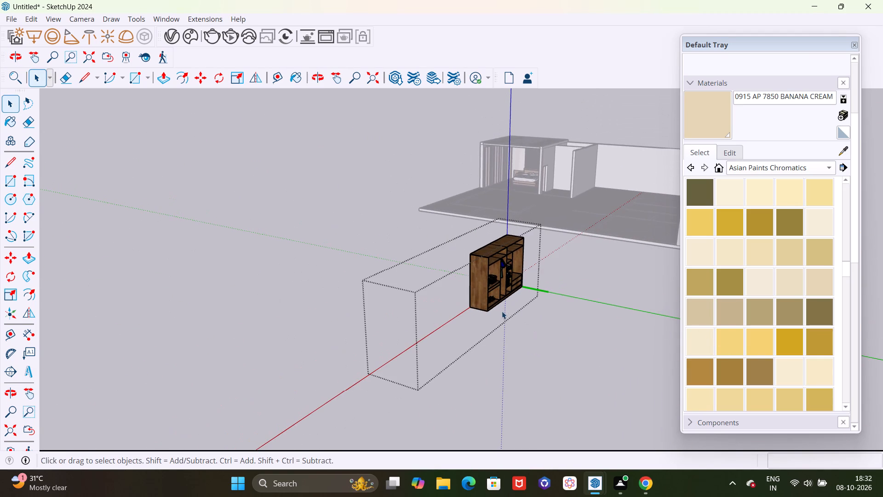
key(space)
click(287, 319)
Rotate the open suit-cabinet wardrobe about half a turn in the ground plane beside the floor plan.
scroll(273, 314, down, 5)
middle_drag(573, 359, 393, 395)
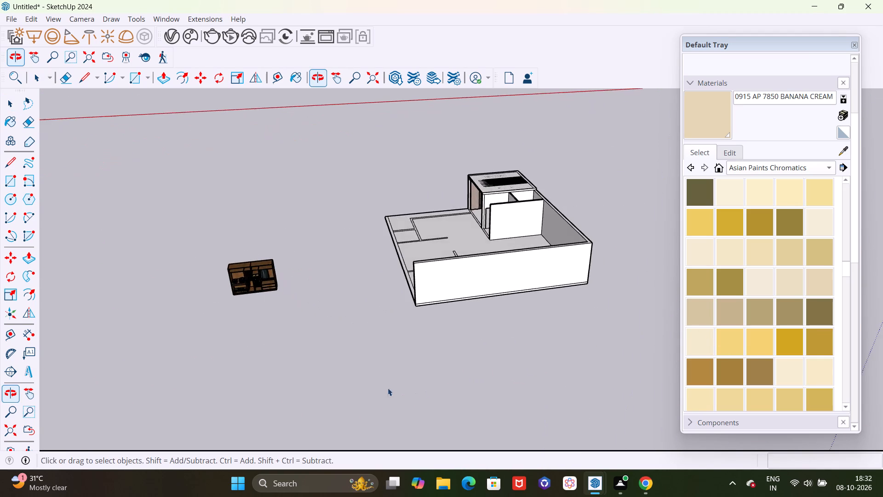
scroll(294, 302, up, 9)
click(258, 264)
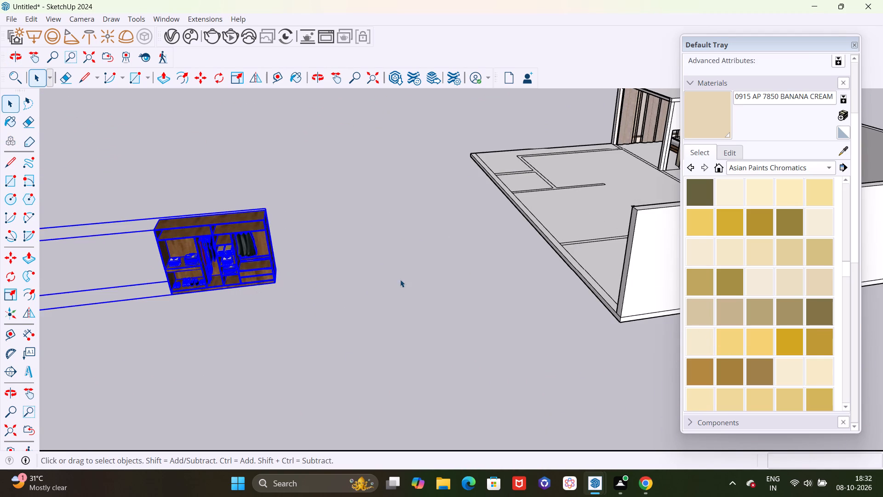
scroll(401, 280, down, 7)
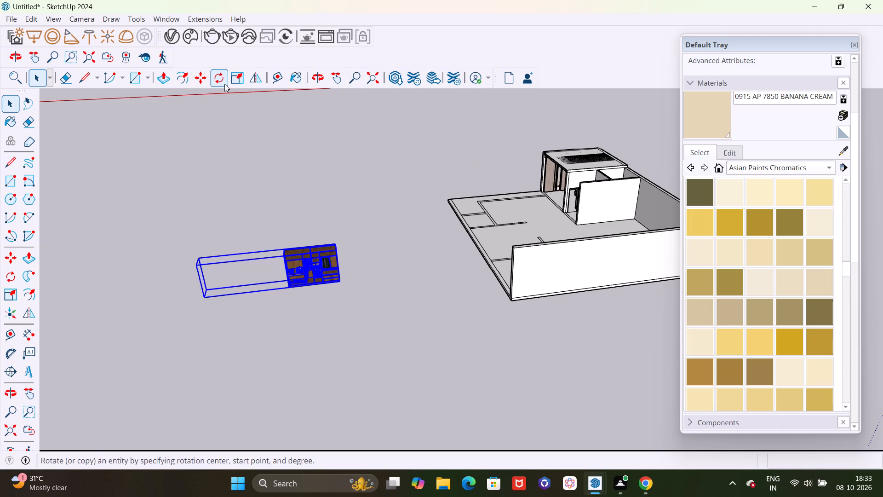
click(224, 83)
click(384, 269)
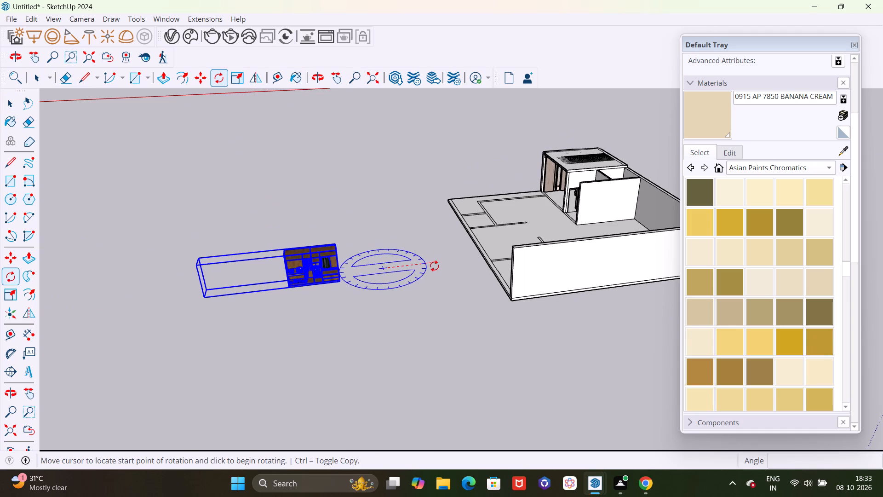
click(436, 265)
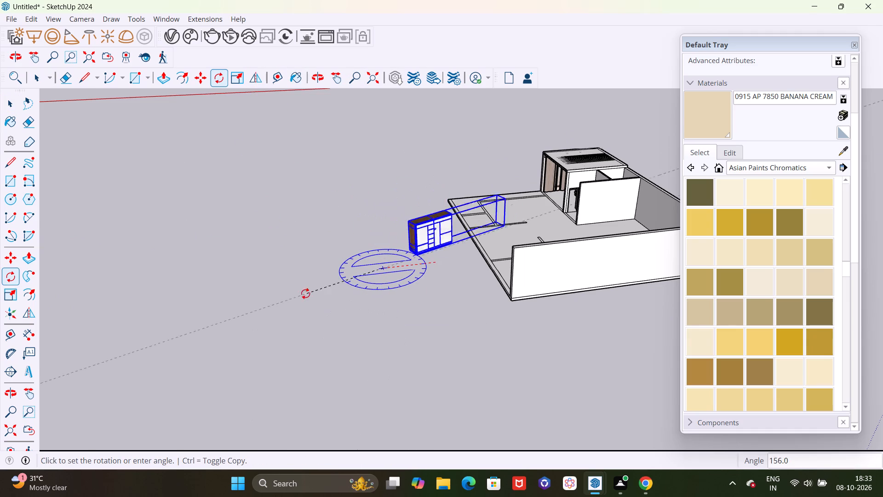
click(304, 279)
Scale the wardrobe down uniformly from its upper corner at the hanging-suit end.
scroll(303, 268, down, 10)
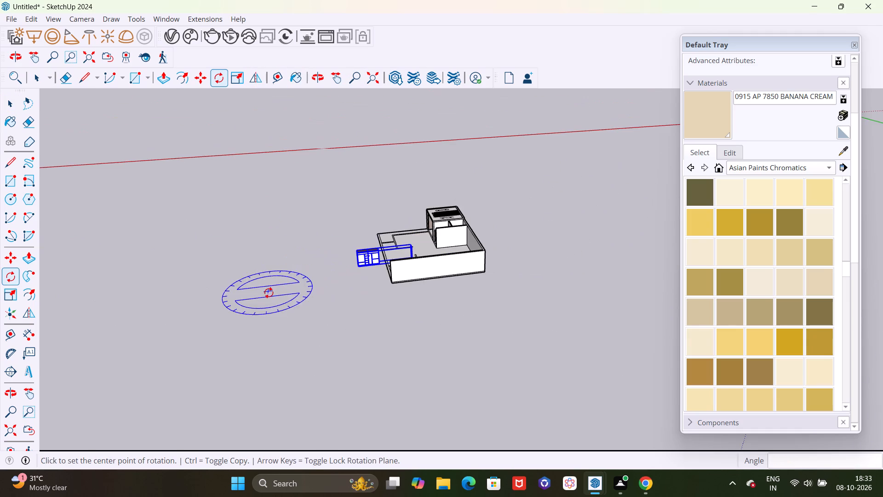
middle_drag(271, 294, 818, 335)
scroll(658, 310, up, 11)
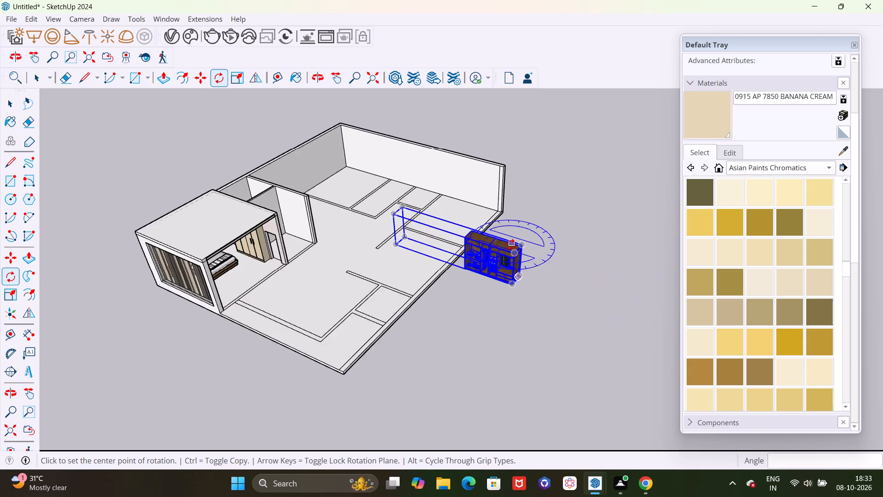
scroll(511, 244, up, 3)
scroll(460, 333, up, 1)
middle_drag(573, 316, 673, 273)
scroll(558, 272, up, 5)
scroll(516, 264, up, 5)
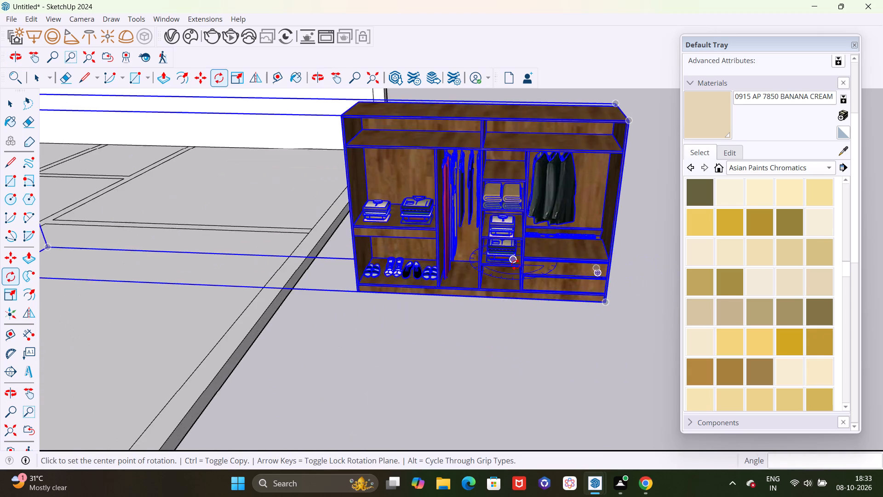
scroll(515, 265, down, 6)
middle_drag(506, 313, 538, 306)
key(s)
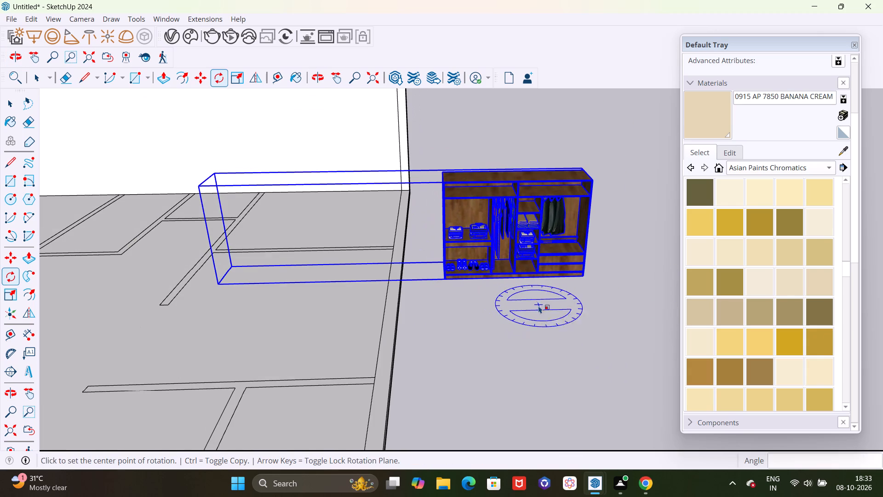
drag(594, 181, 550, 209)
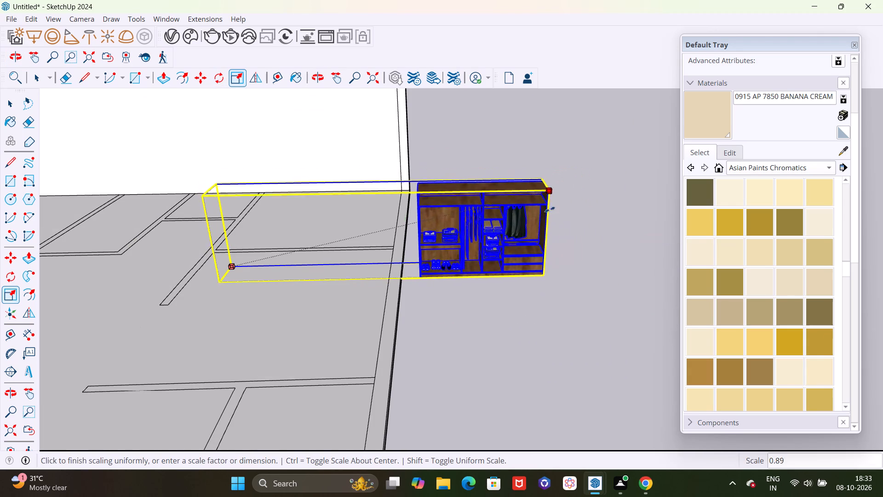
drag(550, 209, 425, 237)
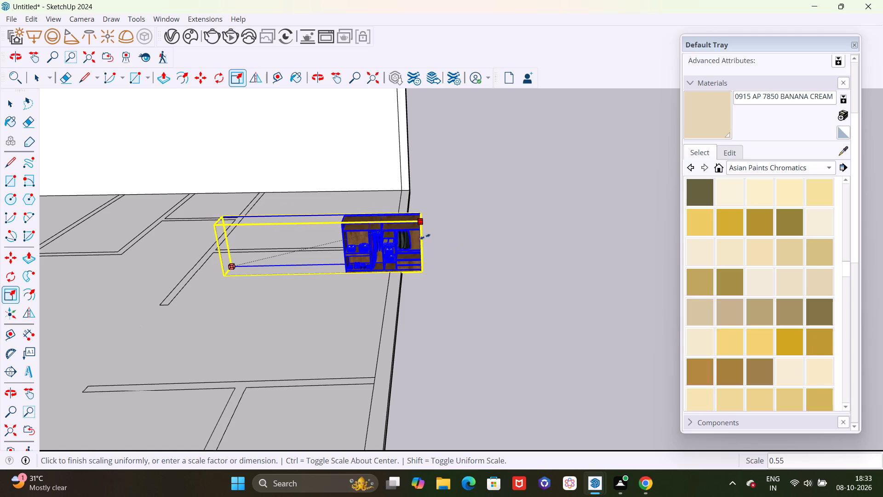
drag(425, 237, 455, 195)
Move the wardrobe by its bottom corner about 31' into the small room next to the bedroom, near the partition wall.
scroll(498, 254, up, 5)
key(m)
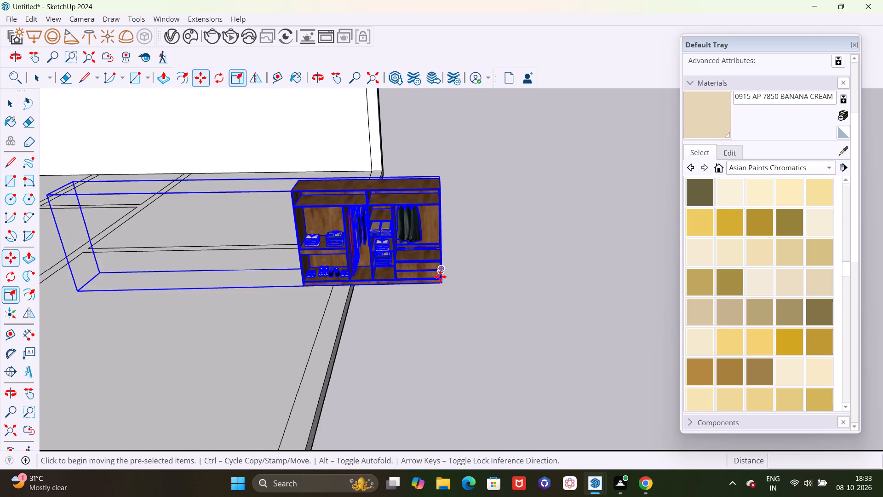
scroll(440, 277, up, 4)
click(442, 291)
scroll(514, 258, down, 3)
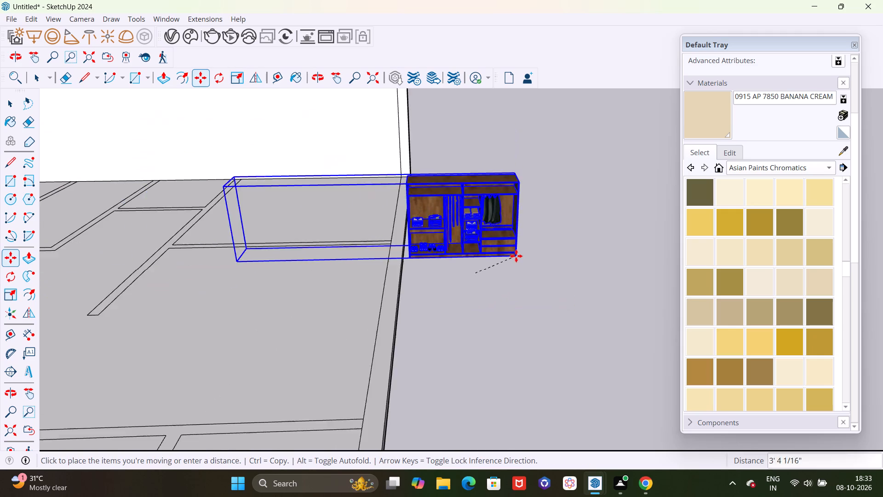
scroll(516, 256, down, 15)
scroll(401, 273, up, 5)
scroll(312, 288, up, 4)
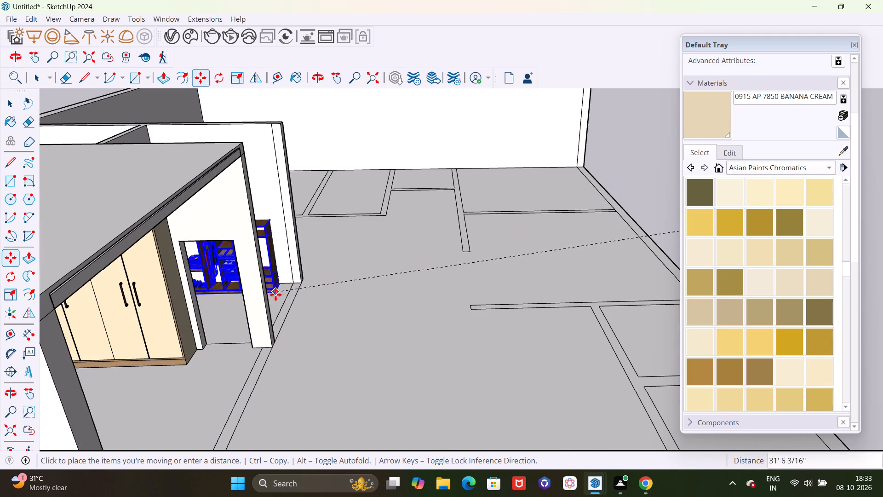
click(289, 301)
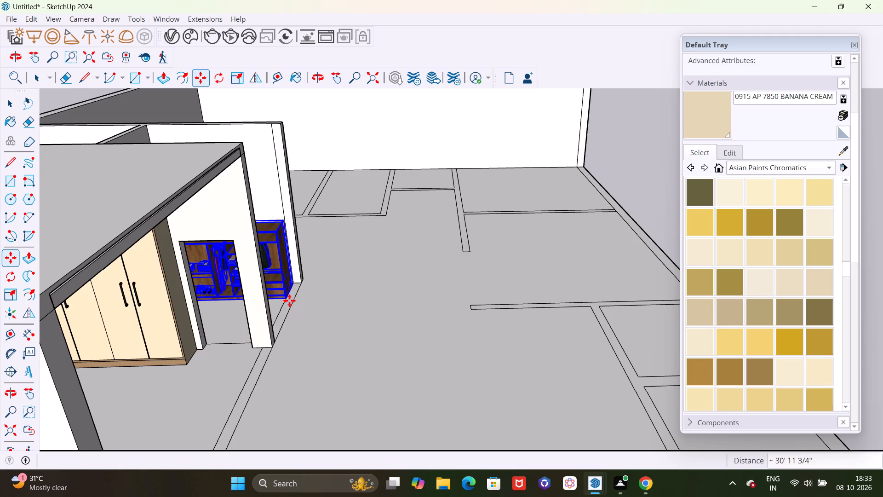
Shift the wardrobe about 6 9/16" so its bottom back corner meets the inner corner of the partition wall.
scroll(325, 291, down, 4)
middle_drag(310, 303, 252, 336)
scroll(351, 254, up, 5)
middle_drag(390, 274, 143, 324)
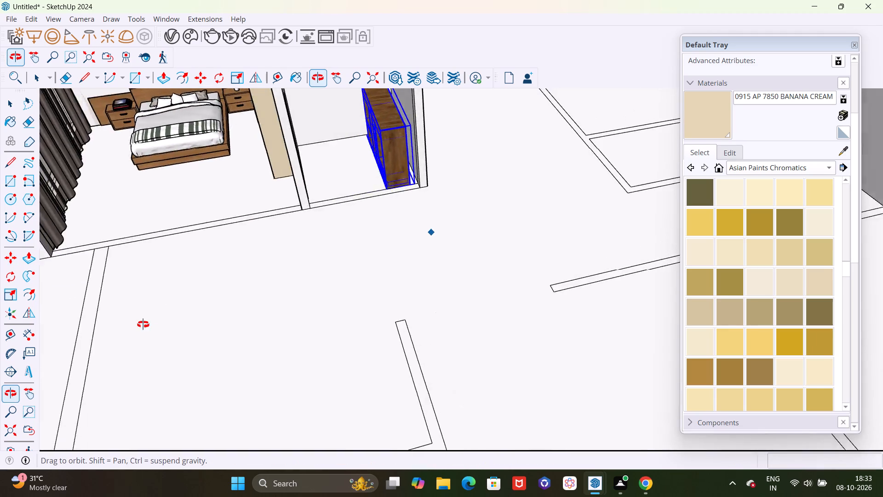
middle_drag(143, 324, 214, 292)
scroll(331, 199, up, 8)
middle_drag(495, 298, 478, 296)
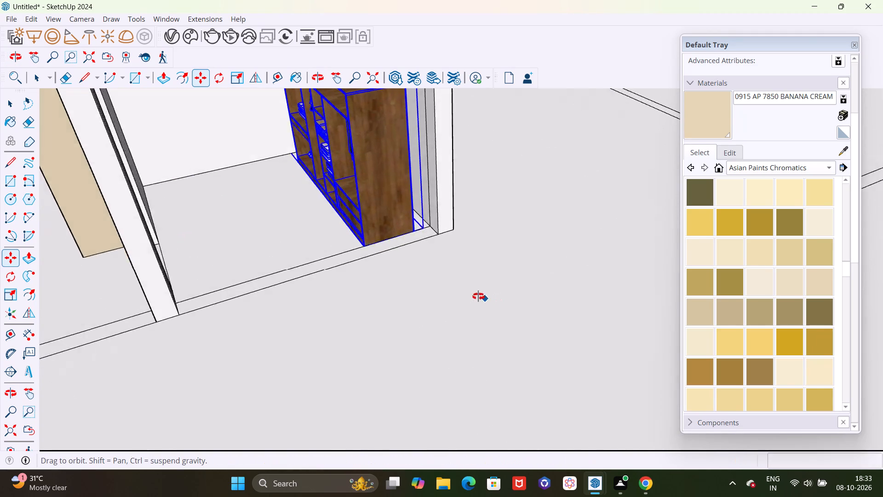
middle_drag(478, 296, 421, 266)
scroll(418, 205, up, 10)
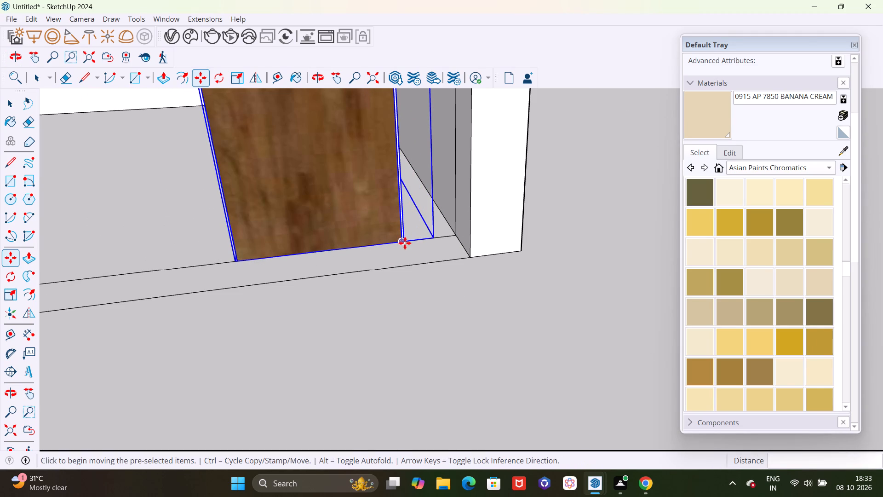
click(401, 241)
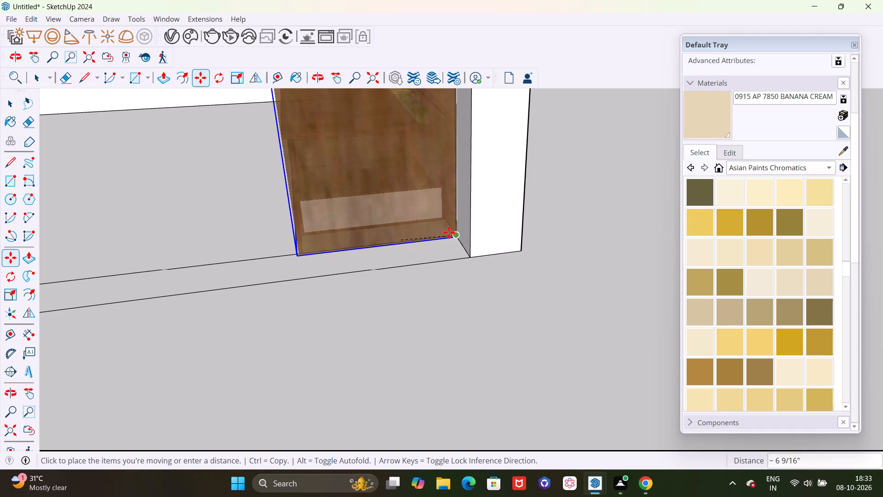
click(456, 230)
Enlarge the wardrobe slightly and uniformly from its upper front corner at the hanging-suit end.
scroll(456, 230, down, 2)
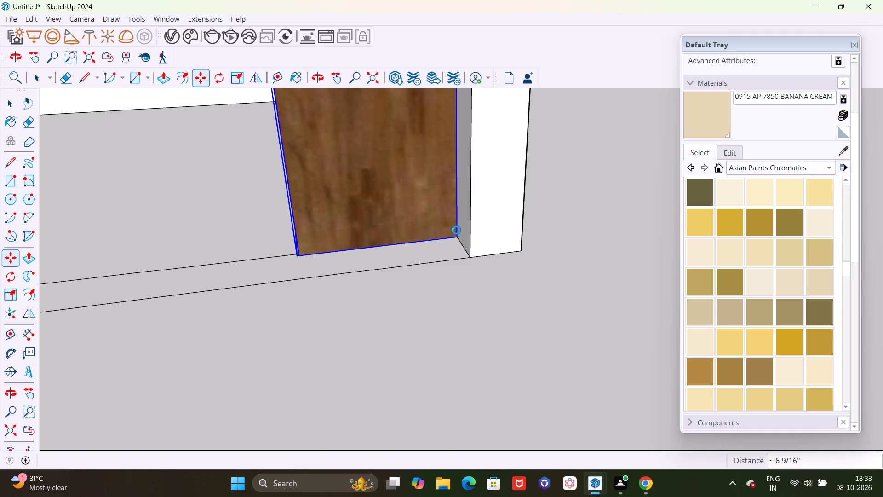
scroll(456, 230, down, 17)
scroll(416, 293, down, 18)
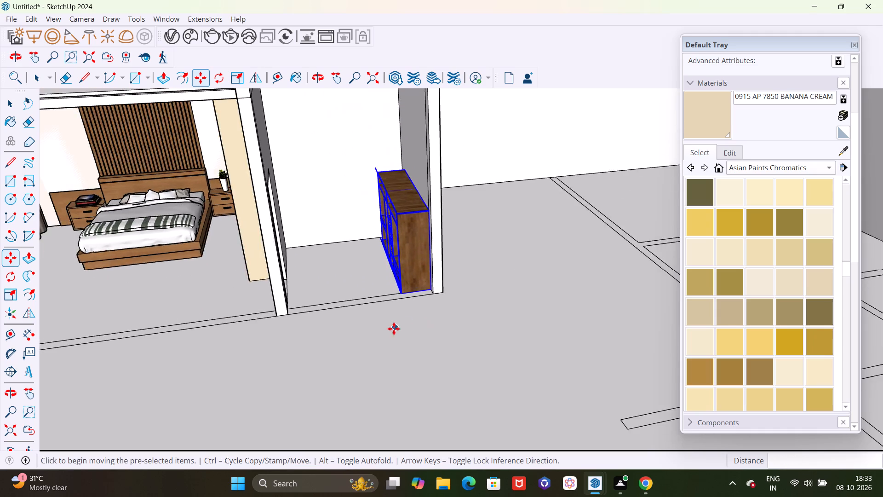
middle_drag(404, 330, 557, 307)
scroll(463, 221, up, 4)
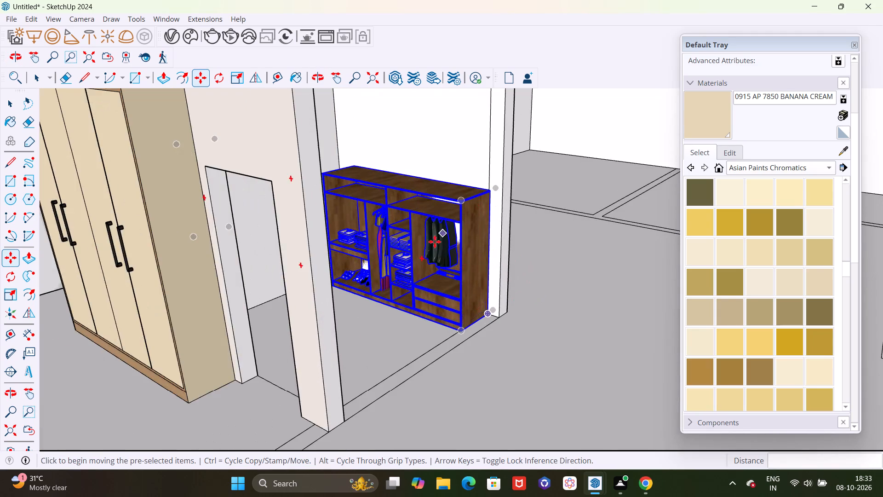
scroll(424, 249, down, 9)
scroll(423, 245, up, 1)
middle_drag(423, 245, 408, 232)
scroll(430, 245, up, 11)
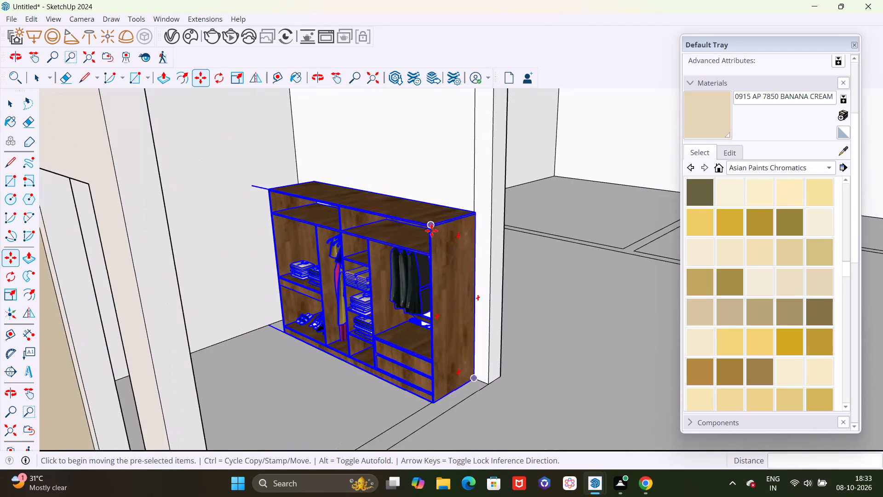
scroll(396, 279, down, 6)
middle_drag(395, 280, 407, 302)
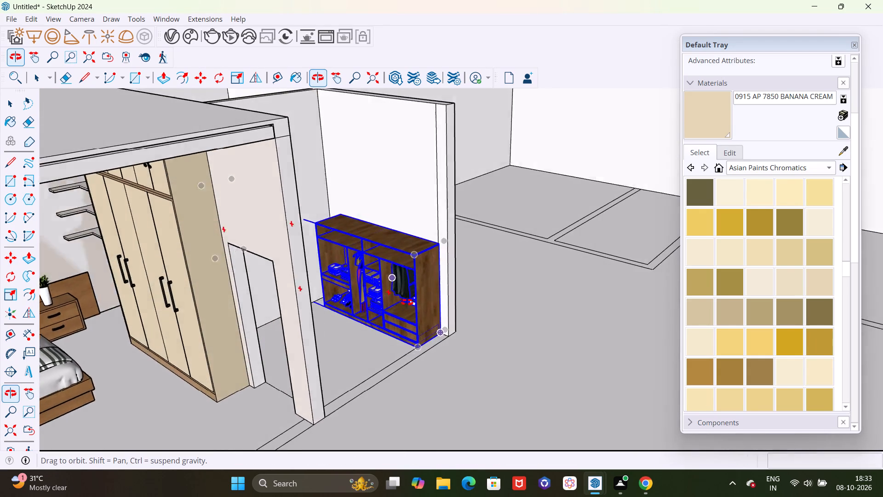
middle_drag(407, 302, 417, 301)
scroll(421, 283, up, 4)
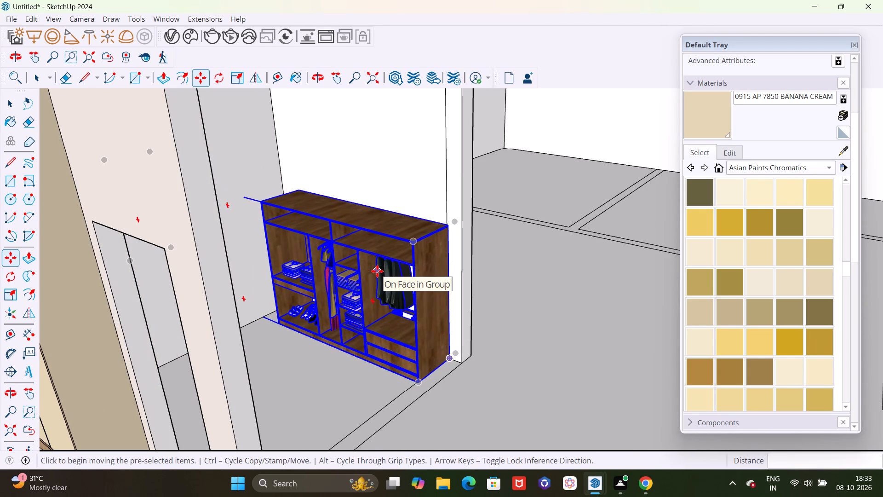
key(s)
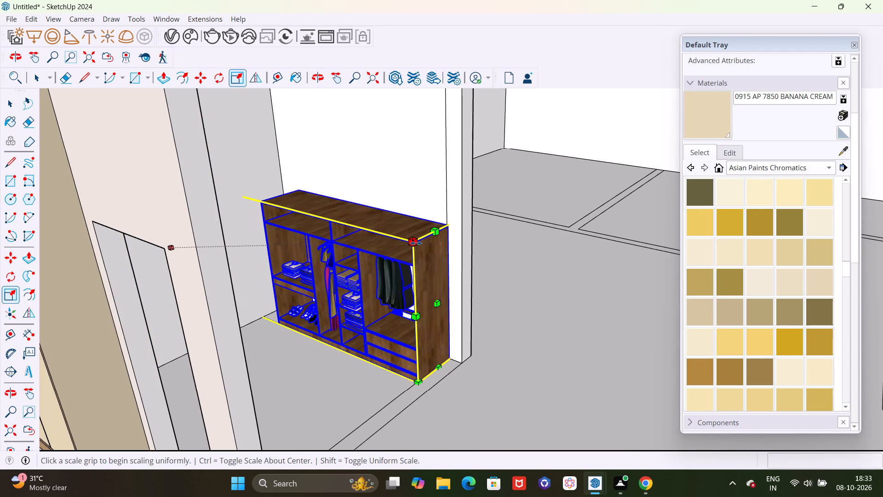
drag(416, 243, 422, 231)
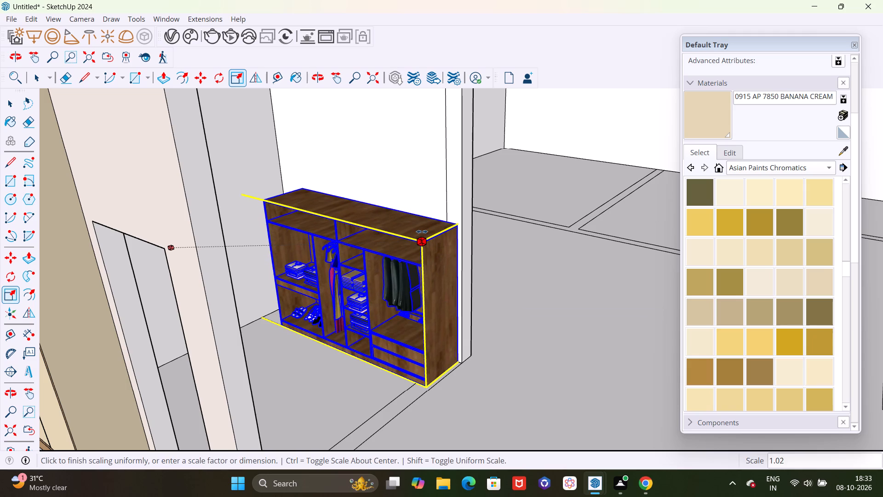
drag(422, 231, 431, 195)
Stretch the wardrobe's height by a factor of 2.00 while keeping its depth factor at 1.00.
scroll(425, 210, down, 1)
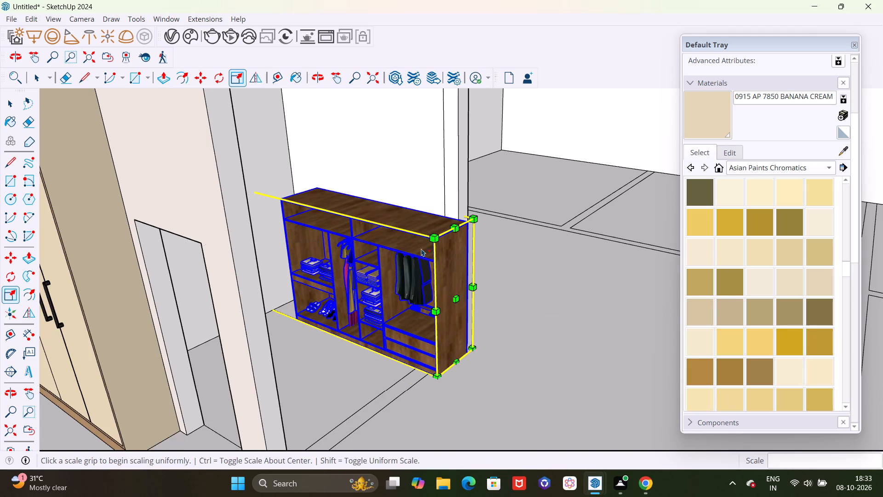
scroll(423, 246, down, 12)
middle_drag(470, 274, 398, 314)
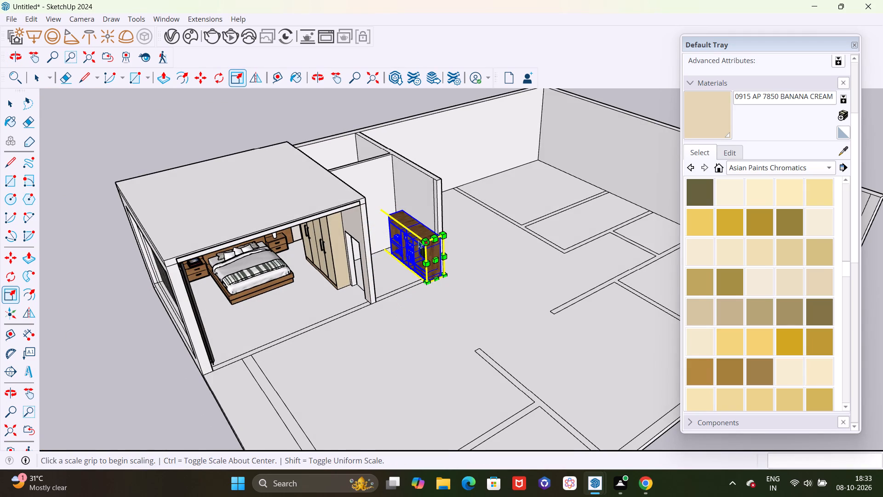
middle_drag(419, 240, 795, 277)
scroll(537, 297, up, 3)
scroll(359, 295, up, 2)
middle_drag(354, 284, 346, 337)
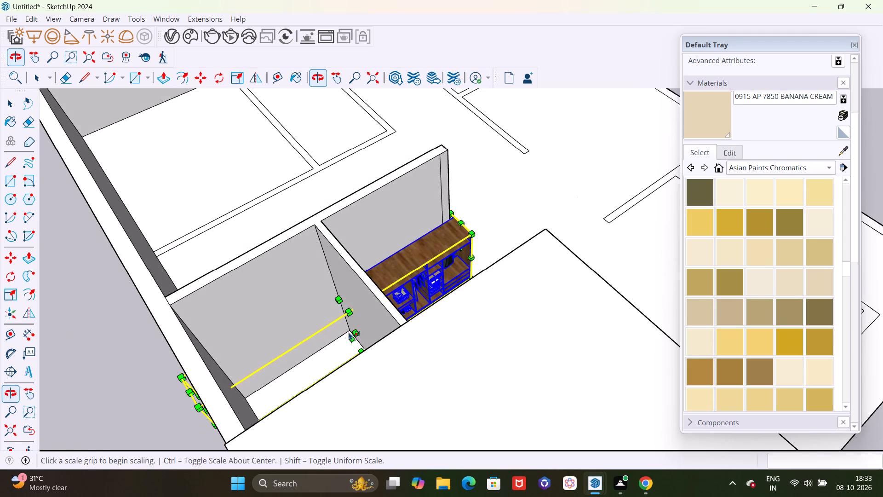
scroll(354, 322, up, 5)
drag(348, 308, 299, 175)
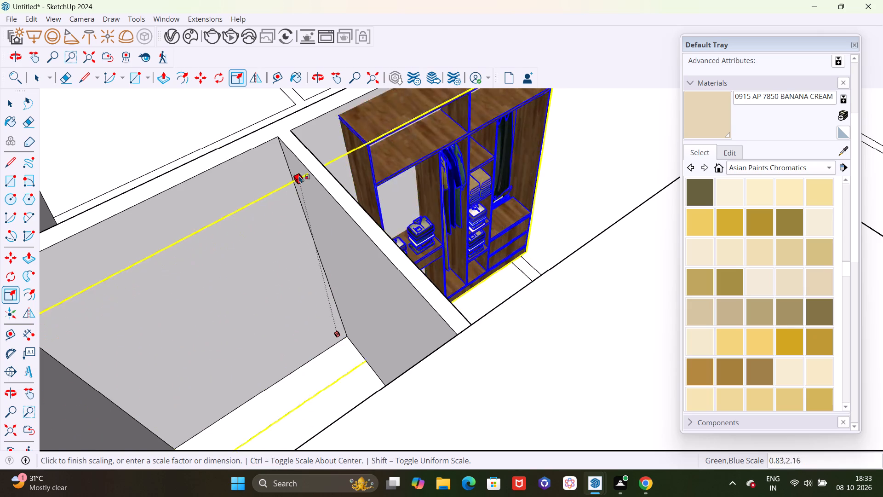
drag(299, 175, 327, 168)
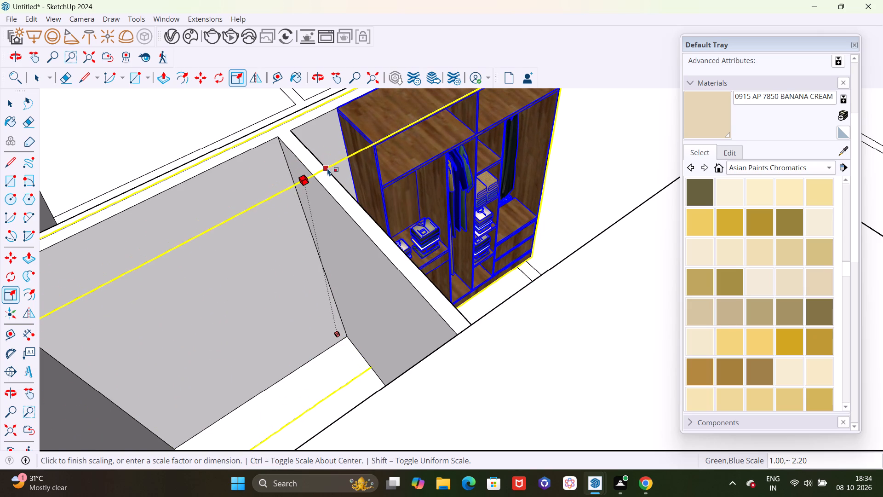
drag(327, 168, 315, 204)
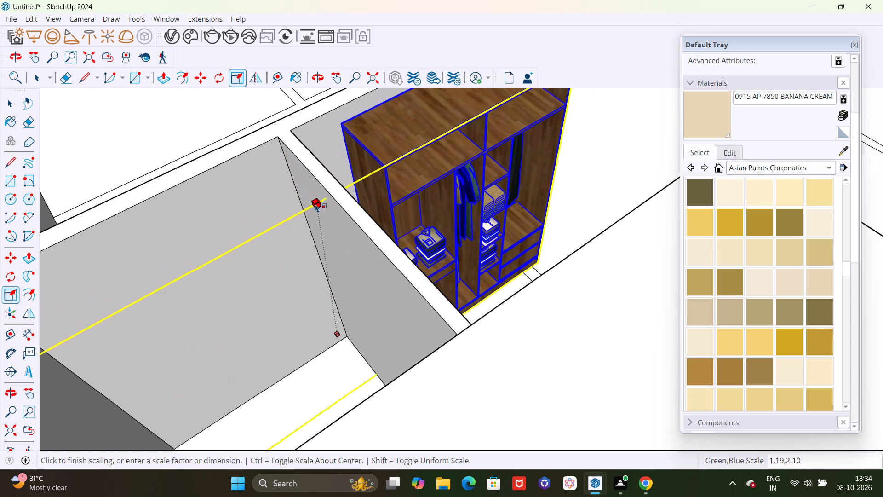
drag(315, 204, 315, 207)
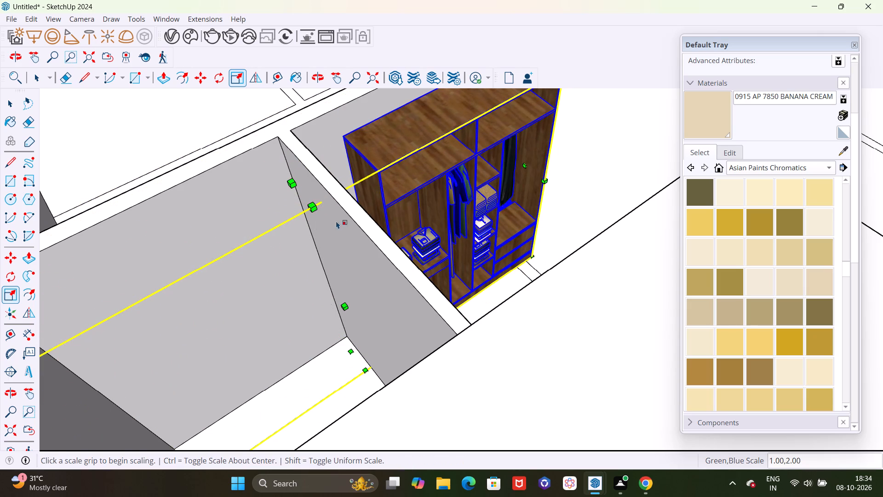
scroll(336, 223, down, 12)
middle_drag(592, 283, 315, 298)
scroll(627, 203, up, 5)
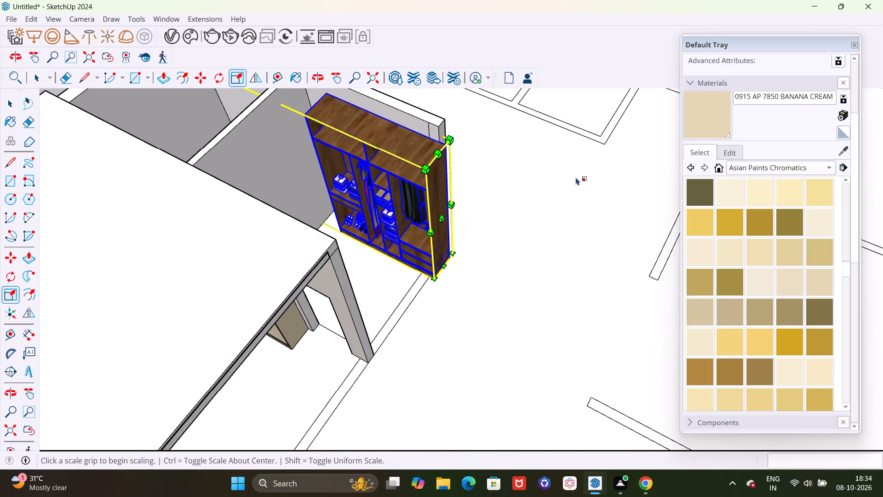
Scale the wardrobe down uniformly by a factor of about 0.94 from its upper front corner at the hanging-suit end.
middle_drag(584, 246, 401, 143)
scroll(584, 202, up, 5)
scroll(530, 209, down, 4)
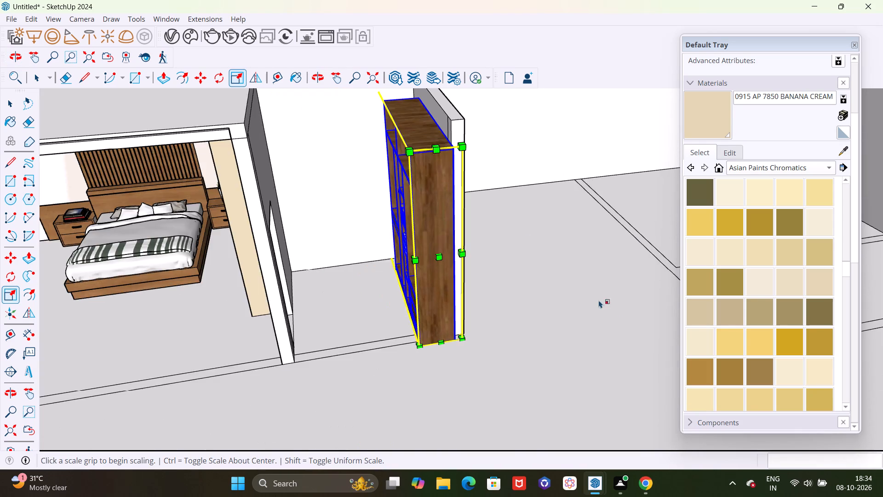
middle_drag(613, 303, 772, 283)
scroll(562, 345, up, 4)
scroll(476, 335, down, 9)
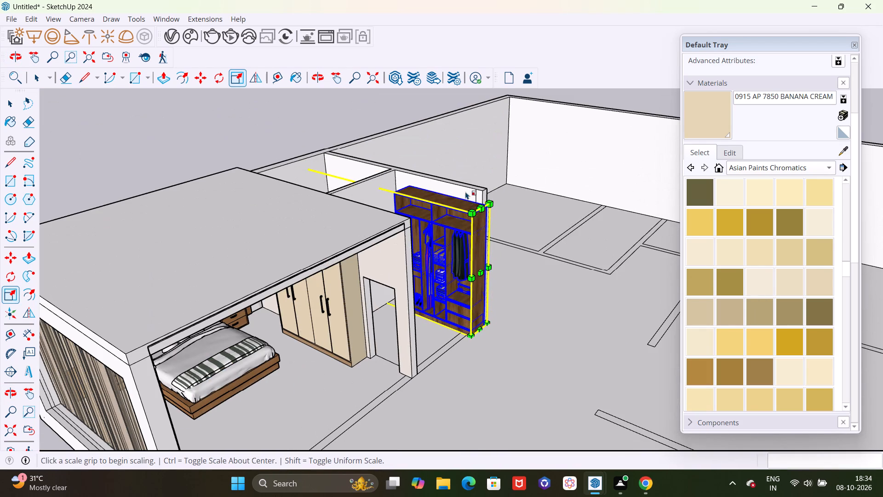
drag(469, 215, 460, 219)
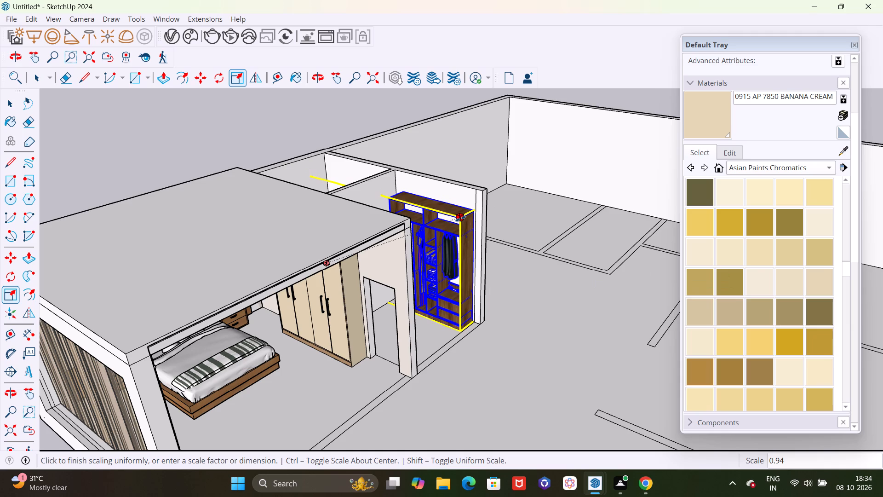
drag(460, 219, 459, 220)
Examine the resized wardrobe's fit against the partition wall from above and from the front, and clear the selection.
scroll(443, 257, up, 2)
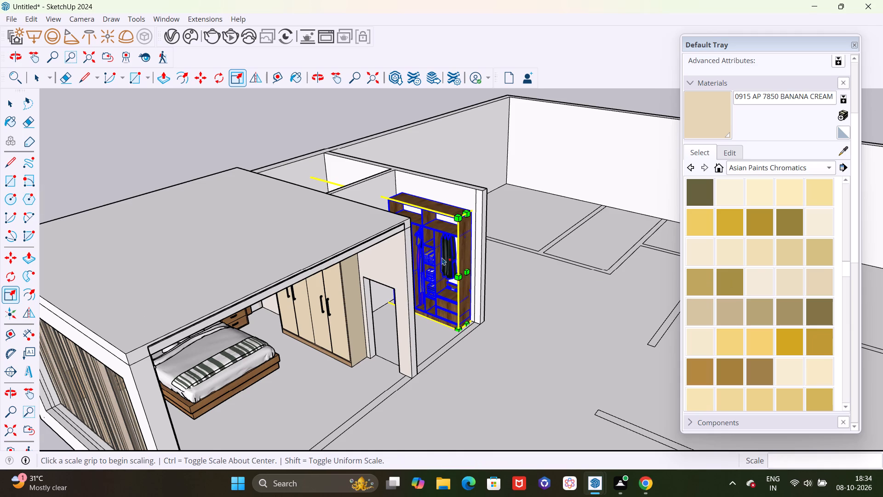
scroll(442, 257, up, 2)
scroll(461, 308, down, 2)
middle_drag(502, 336, 691, 469)
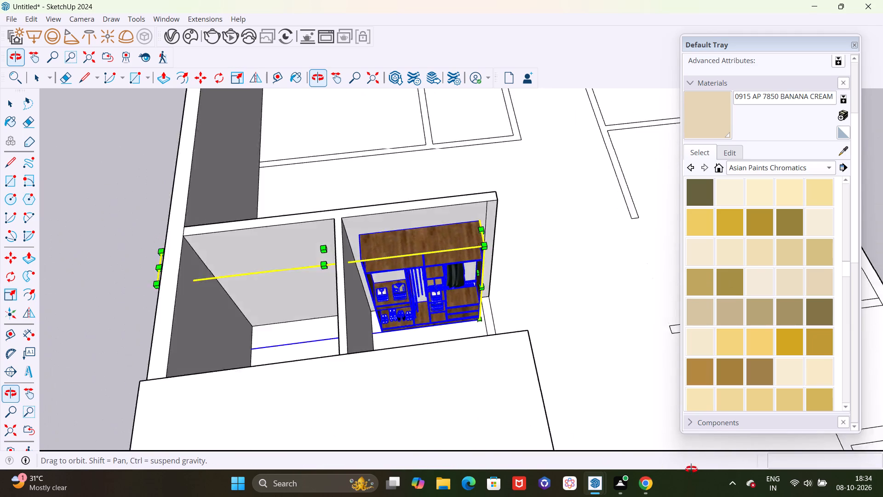
middle_drag(691, 469, 470, 416)
scroll(435, 322, up, 5)
scroll(448, 355, down, 3)
middle_drag(470, 392, 525, 295)
scroll(470, 387, up, 1)
scroll(486, 220, up, 5)
scroll(476, 231, down, 4)
middle_drag(495, 422, 413, 320)
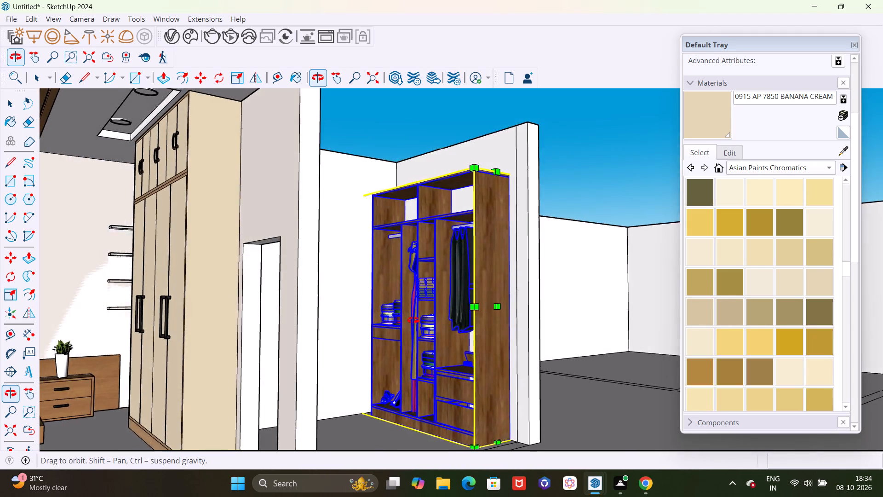
middle_drag(413, 320, 441, 357)
scroll(393, 325, down, 4)
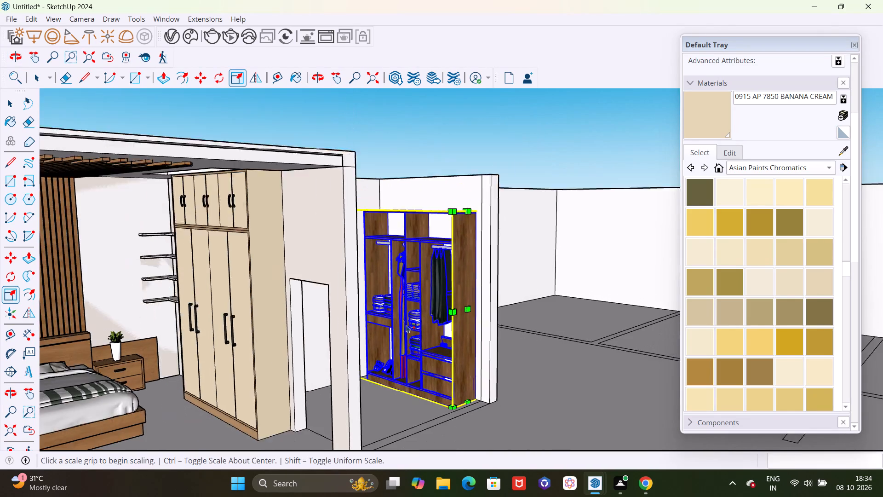
middle_drag(451, 322, 789, 496)
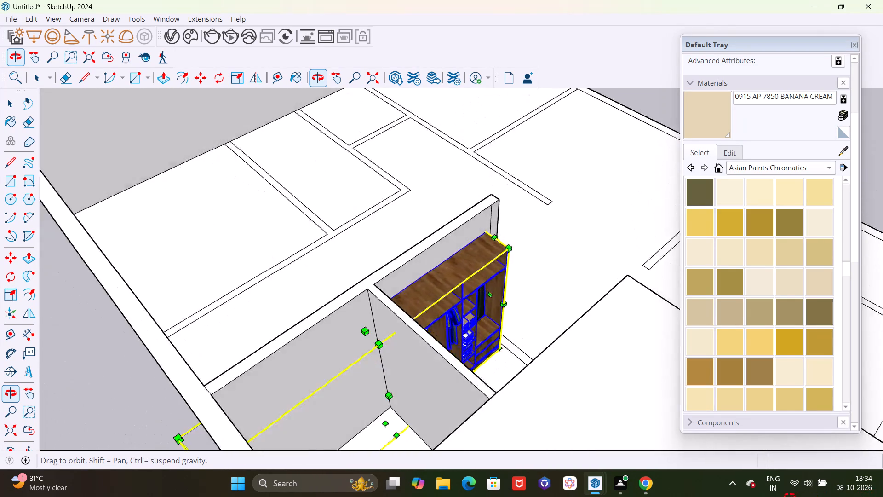
middle_drag(789, 496, 398, 293)
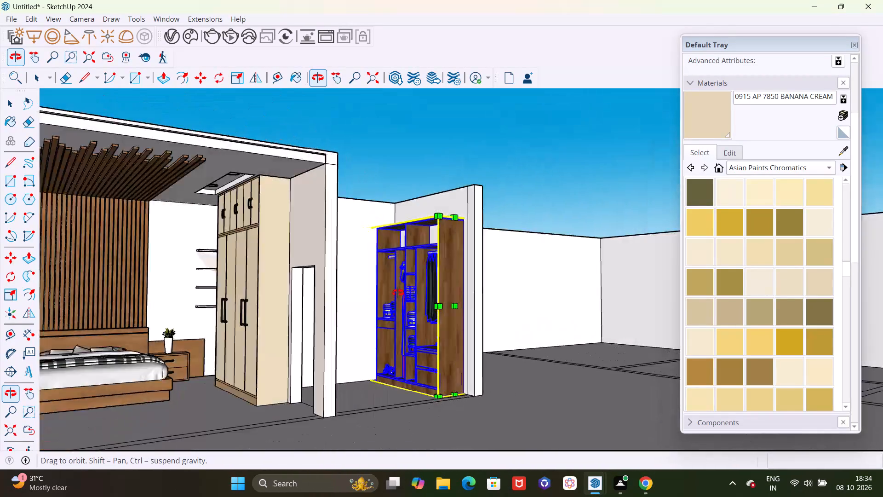
middle_drag(398, 293, 292, 337)
key(space)
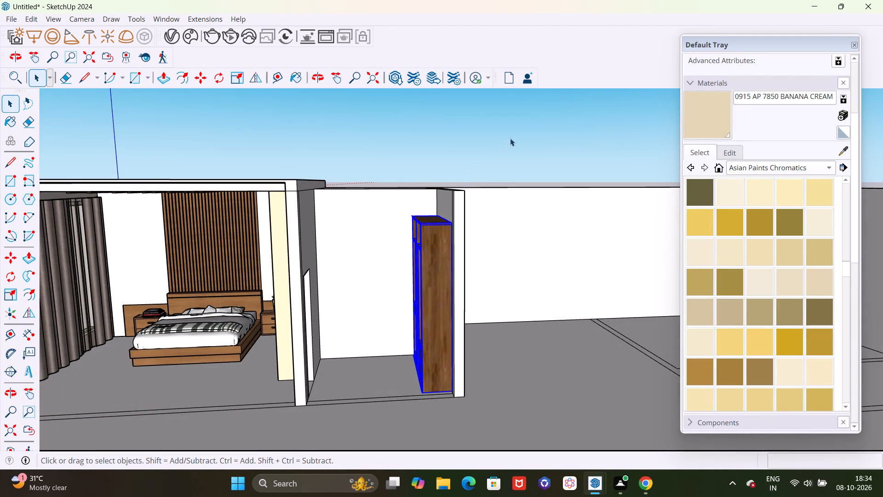
click(510, 138)
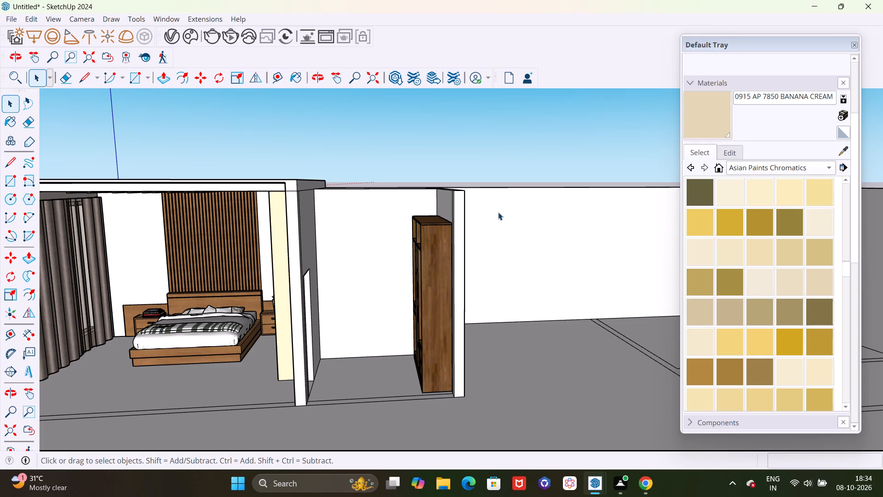
Review the wardrobe's placement in the small room and the surrounding apartment layout from several angles.
scroll(481, 247, down, 3)
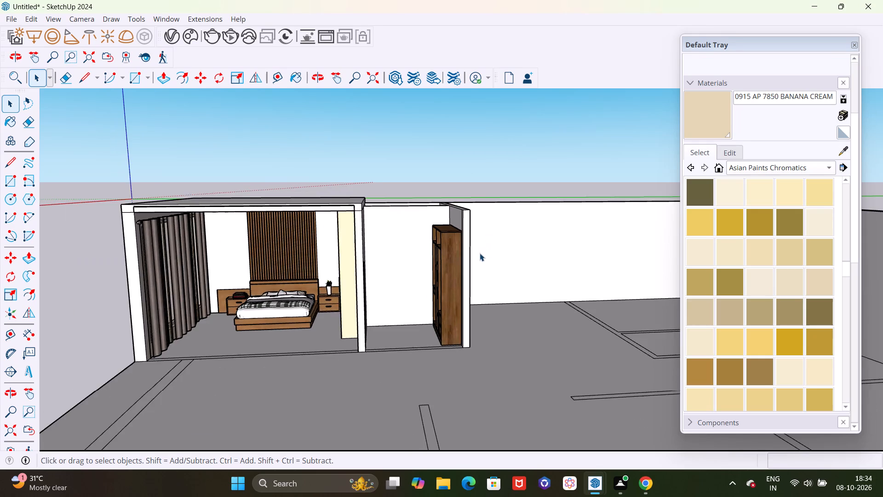
scroll(480, 251, down, 1)
middle_drag(476, 301, 590, 365)
scroll(463, 269, up, 5)
scroll(470, 335, up, 1)
middle_drag(477, 339, 537, 344)
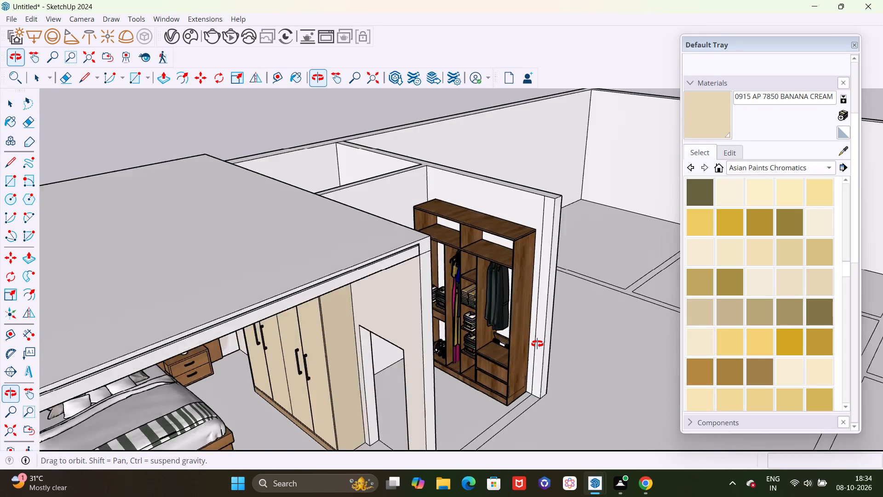
middle_drag(537, 344, 541, 344)
scroll(497, 332, up, 5)
scroll(476, 311, down, 6)
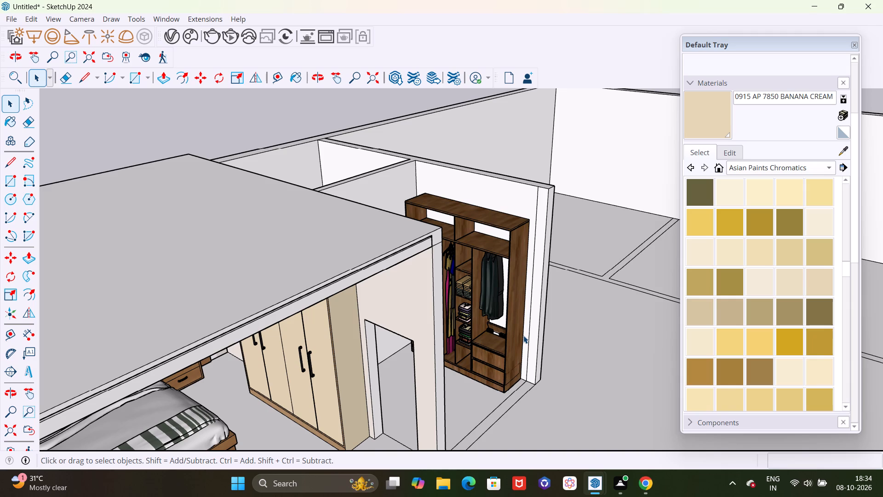
scroll(503, 365, up, 5)
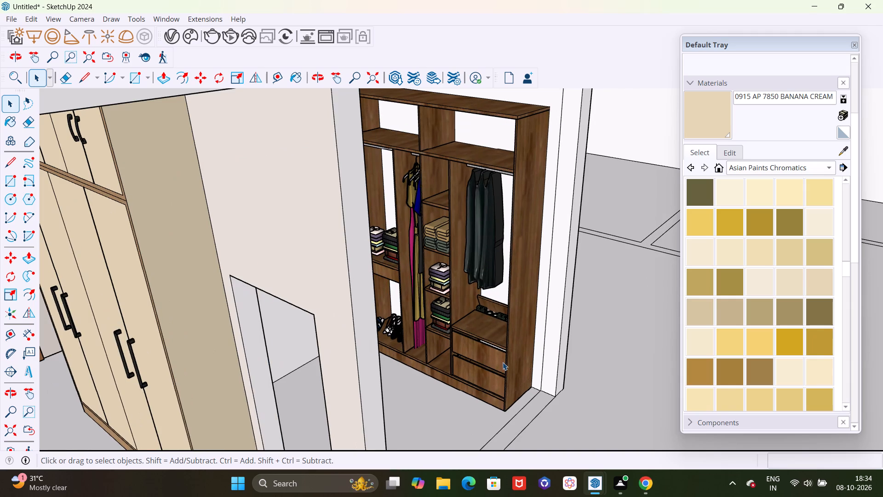
scroll(536, 295, down, 4)
scroll(554, 351, down, 2)
middle_drag(569, 370, 517, 371)
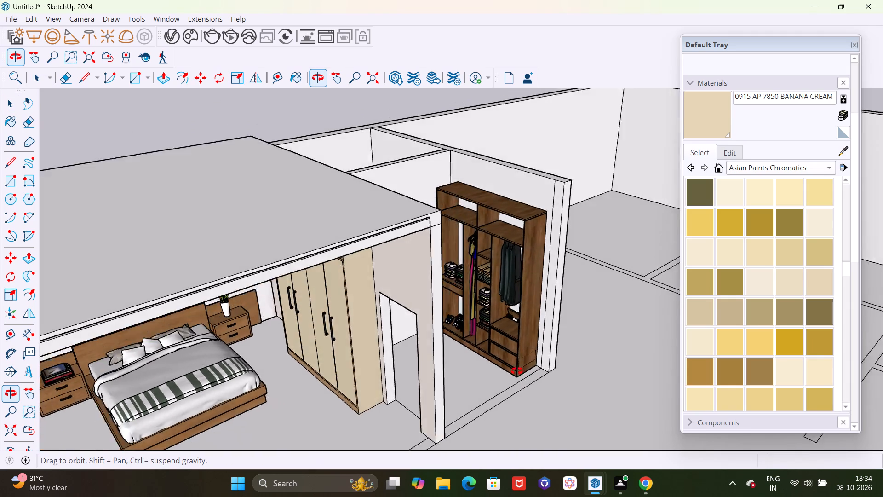
middle_drag(517, 371, 464, 443)
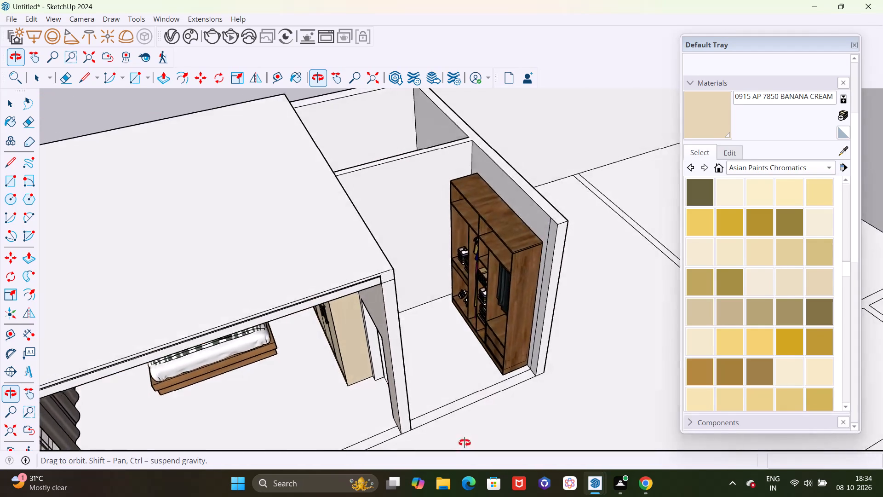
middle_drag(464, 443, 460, 450)
scroll(429, 186, up, 3)
scroll(404, 192, down, 5)
middle_drag(400, 288, 327, 308)
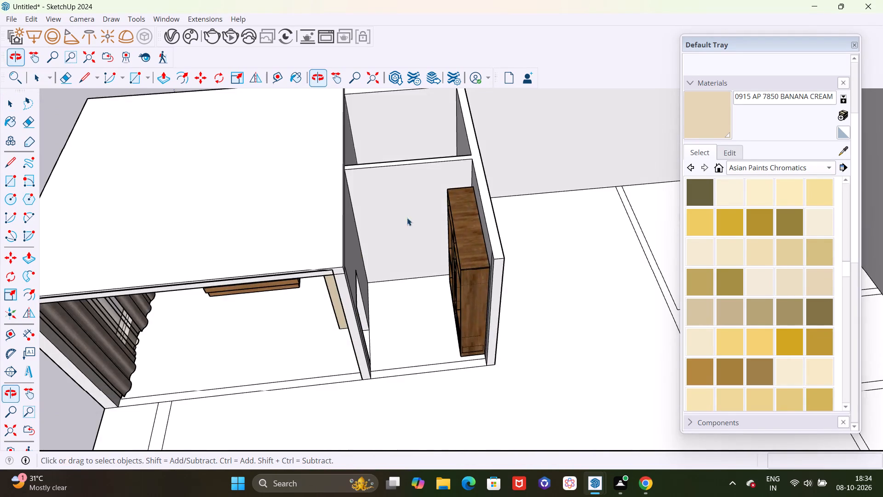
scroll(408, 215, up, 4)
scroll(383, 205, down, 6)
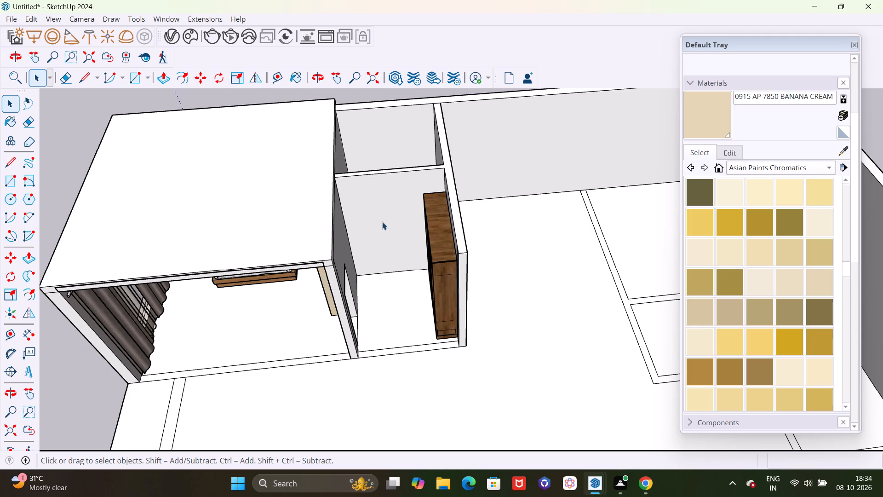
scroll(382, 222, down, 3)
scroll(339, 223, down, 10)
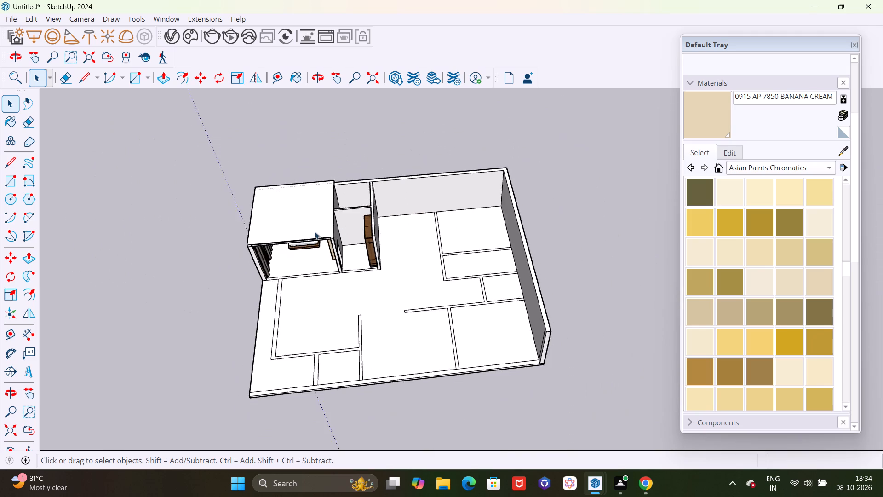
scroll(315, 231, down, 6)
scroll(358, 207, up, 16)
middle_drag(311, 245, 380, 245)
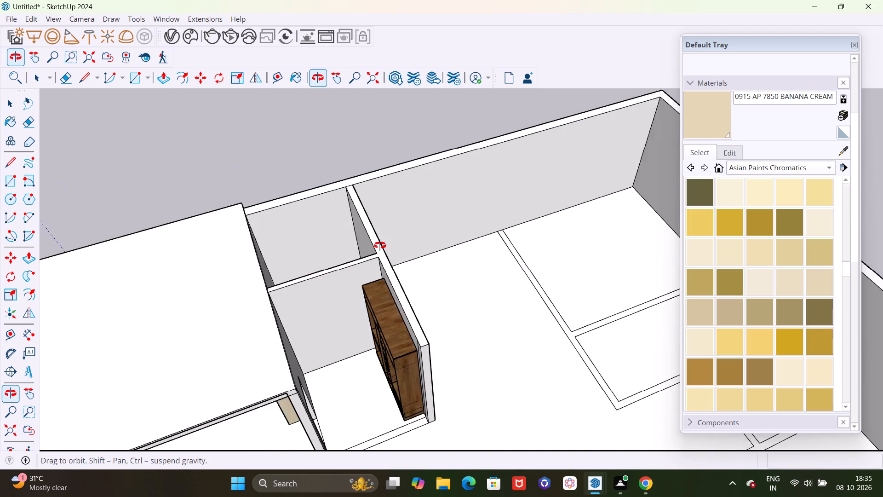
middle_drag(380, 245, 381, 245)
scroll(344, 313, up, 3)
scroll(332, 242, down, 3)
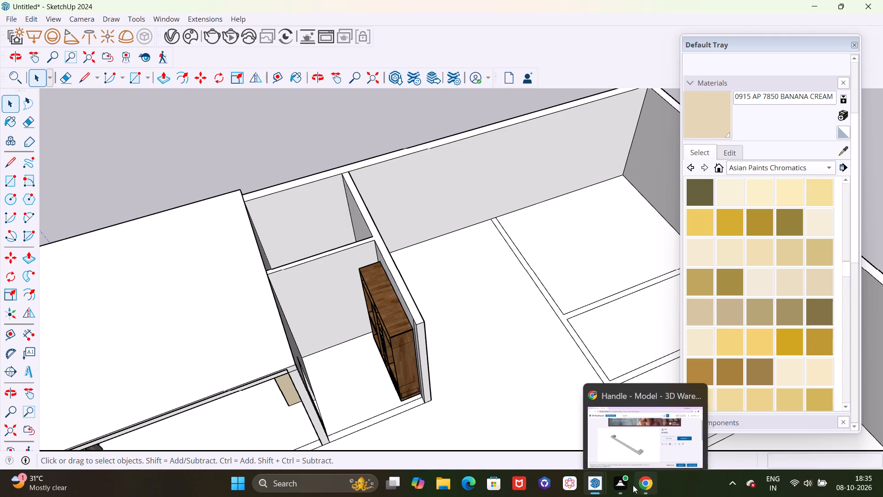
Switch to 3D Warehouse in Chrome and search the models for "floor mat".
click(659, 428)
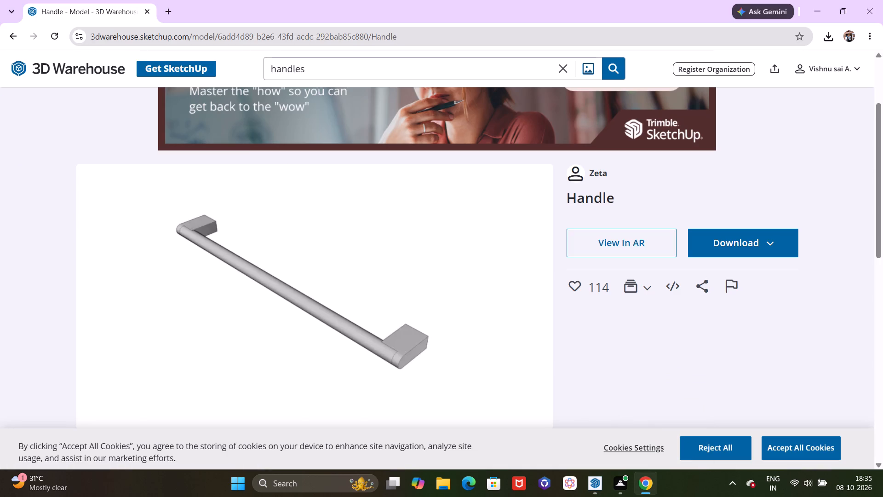
click(565, 72)
text(floor mat)
key(Return)
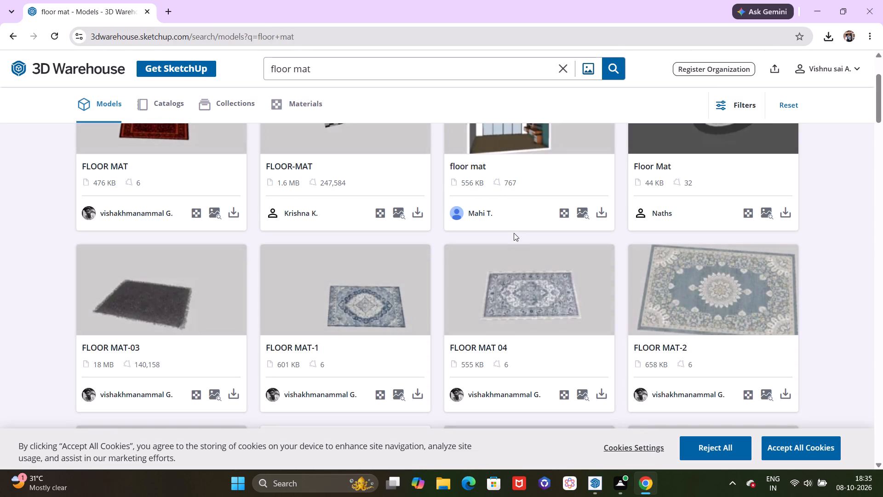
Open the dark fringed FLOOR MAT-03 model's page, examine its preview, and return to the search results.
scroll(544, 258, down, 2)
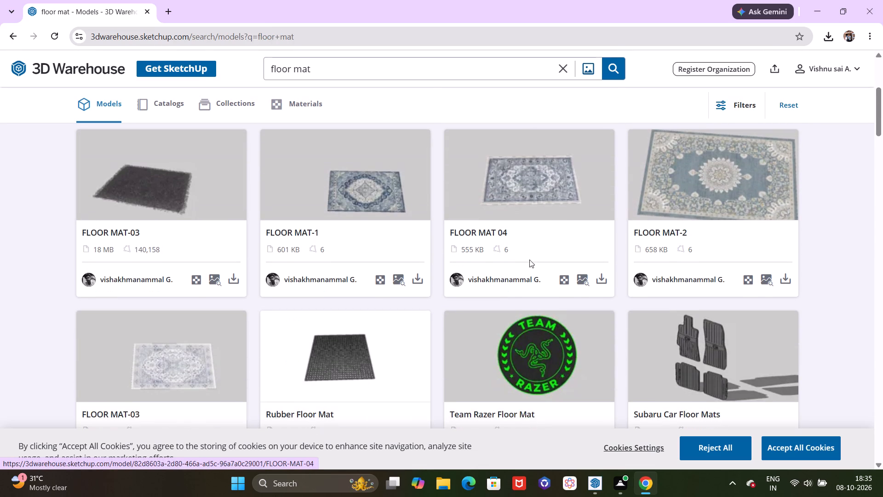
click(183, 185)
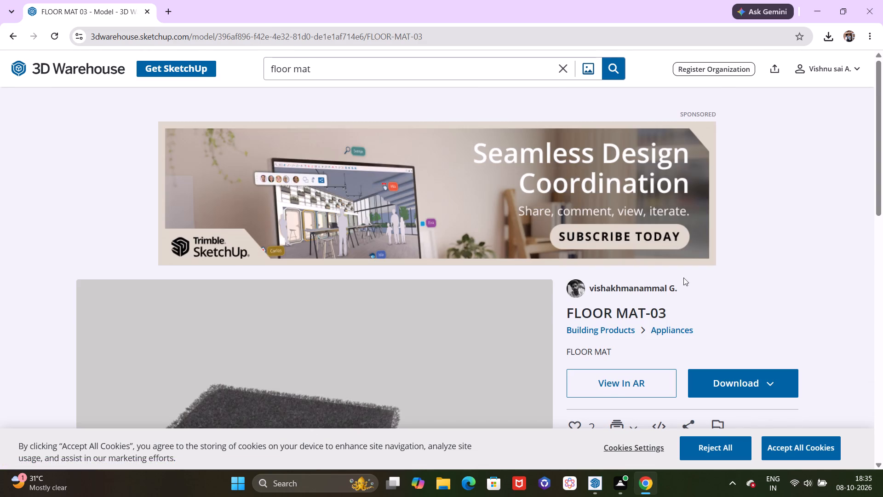
scroll(401, 253, down, 5)
scroll(394, 256, up, 2)
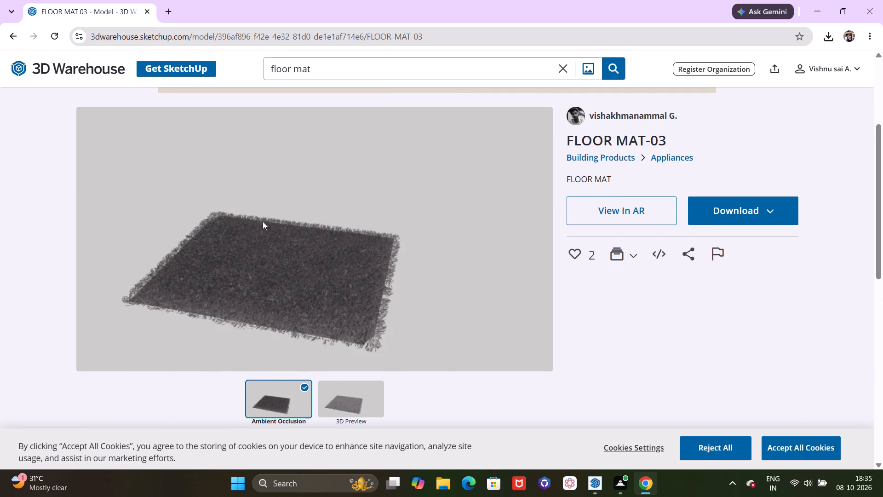
scroll(272, 273, up, 4)
scroll(273, 273, down, 3)
scroll(235, 242, up, 3)
click(12, 35)
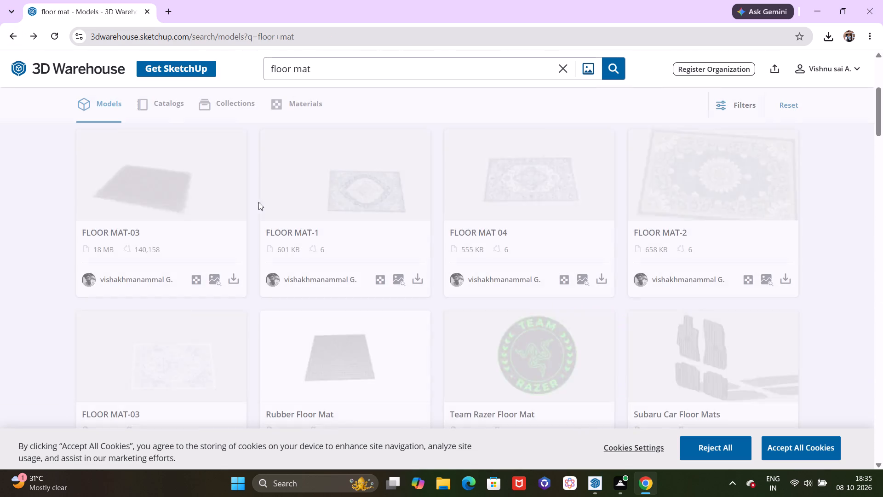
Browse further floor mat results, examine the Japanese Floor Mat (Square) model's page and its model info, and return to the results.
scroll(402, 227, down, 7)
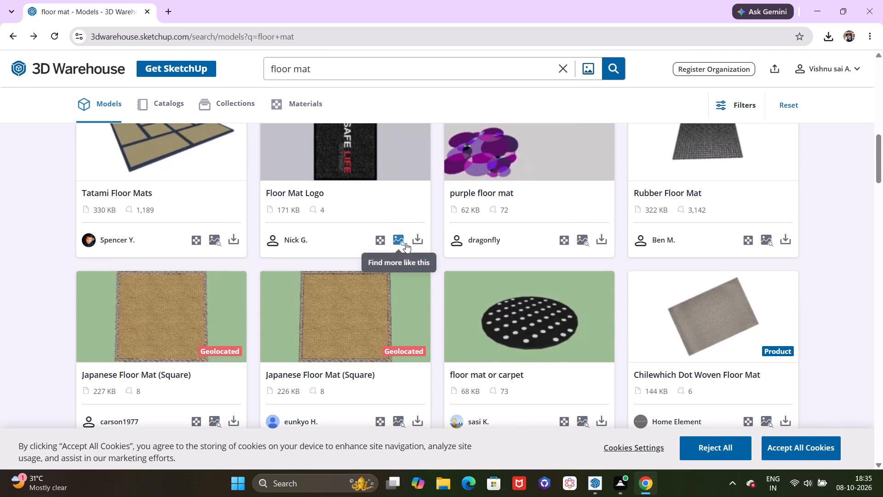
scroll(407, 257, down, 4)
scroll(409, 262, up, 3)
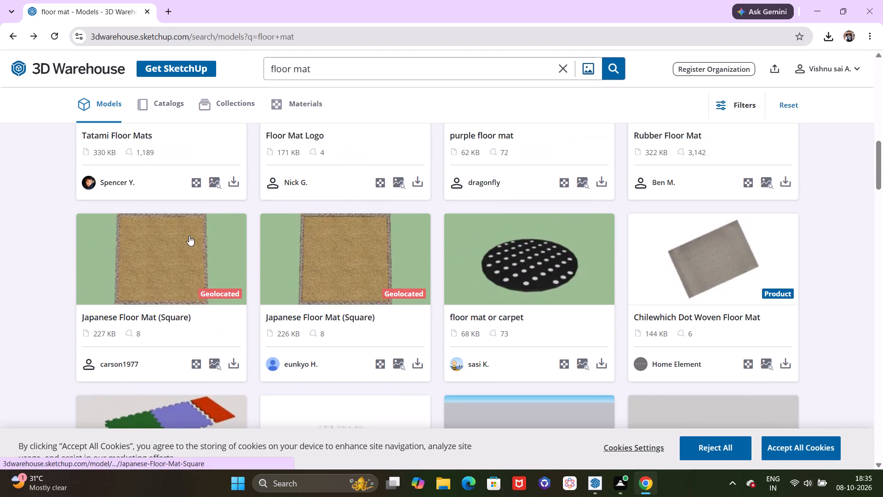
click(189, 236)
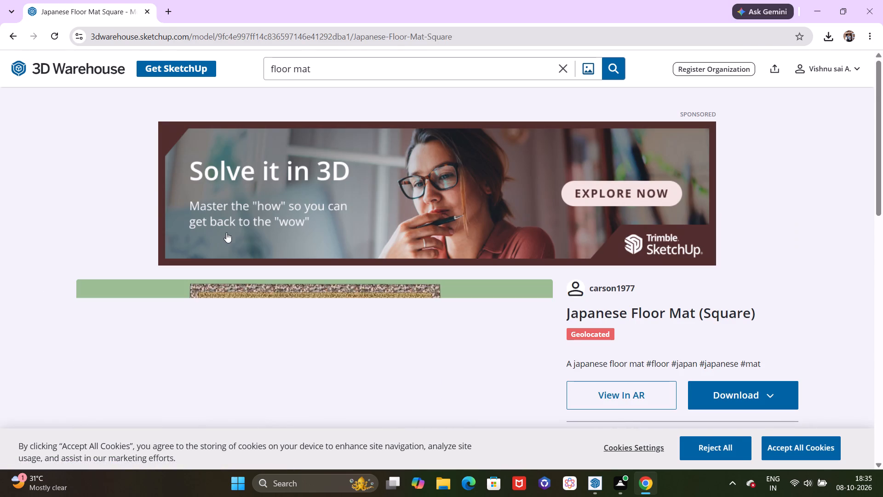
scroll(307, 233, down, 8)
scroll(307, 233, up, 5)
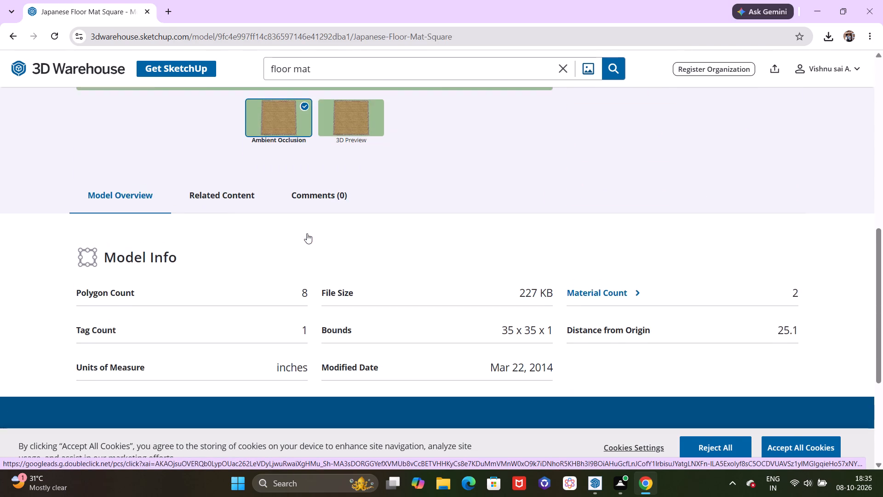
scroll(307, 233, up, 7)
click(14, 37)
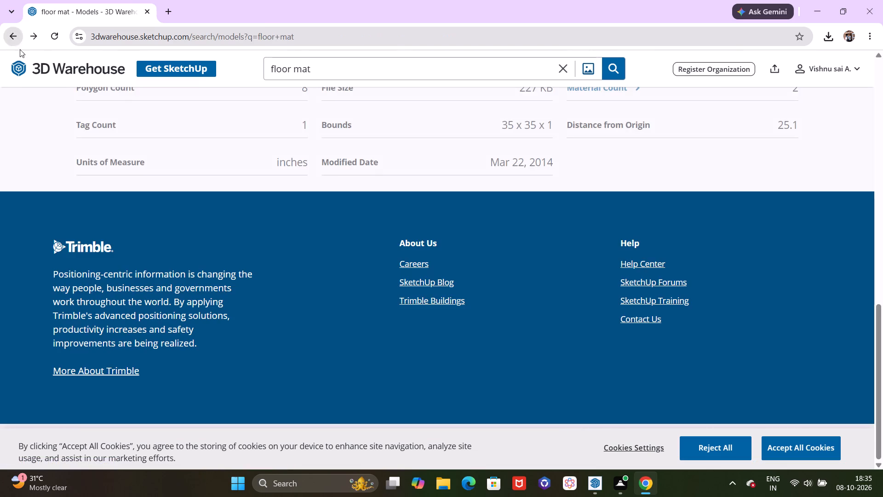
Browse through the remaining floor mat search results and return to the first models in the list.
scroll(407, 211, down, 4)
scroll(464, 258, down, 3)
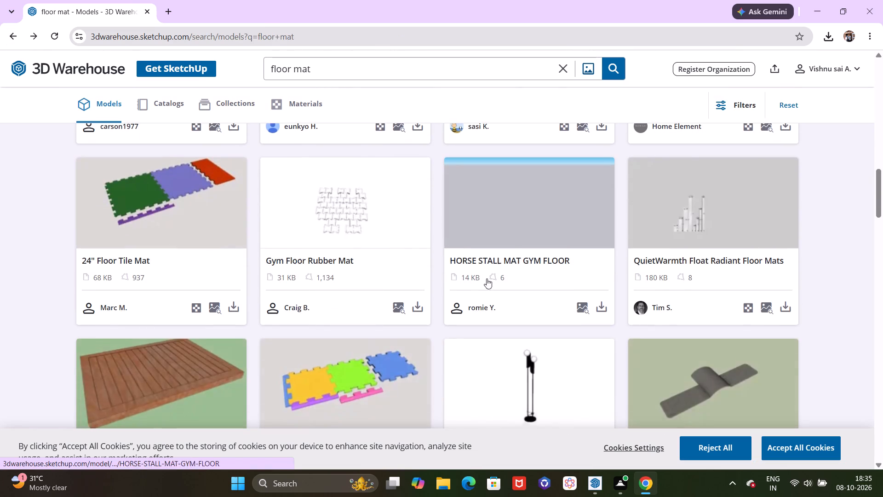
scroll(487, 278, down, 7)
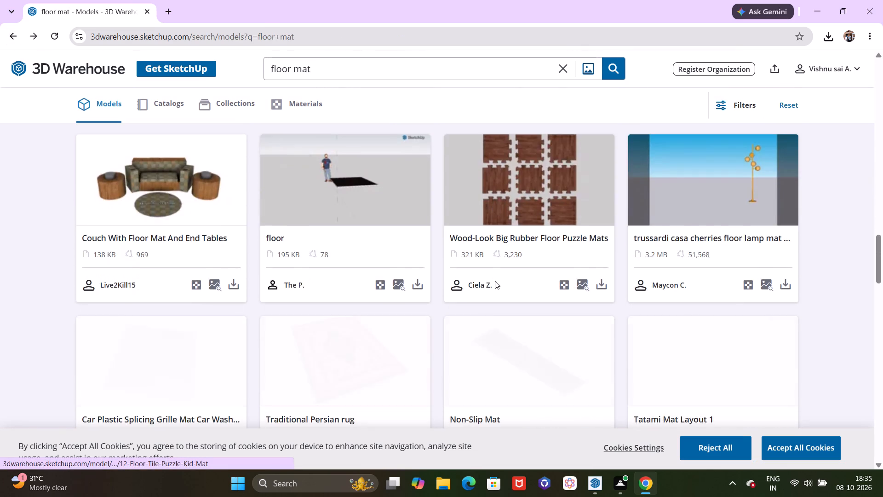
scroll(495, 281, up, 4)
scroll(495, 281, down, 4)
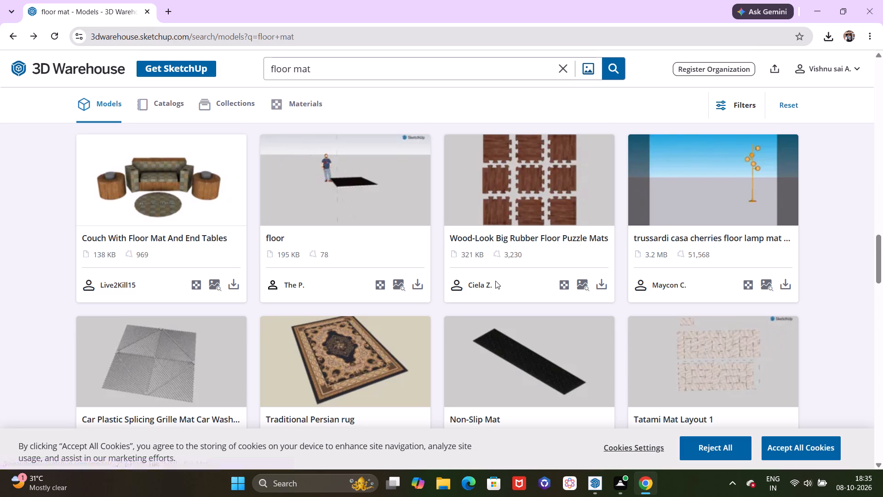
scroll(495, 281, down, 10)
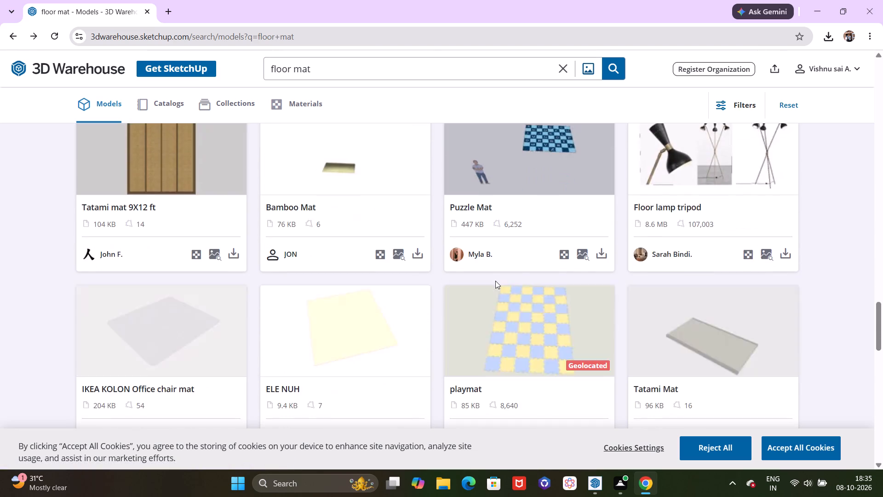
scroll(495, 281, down, 7)
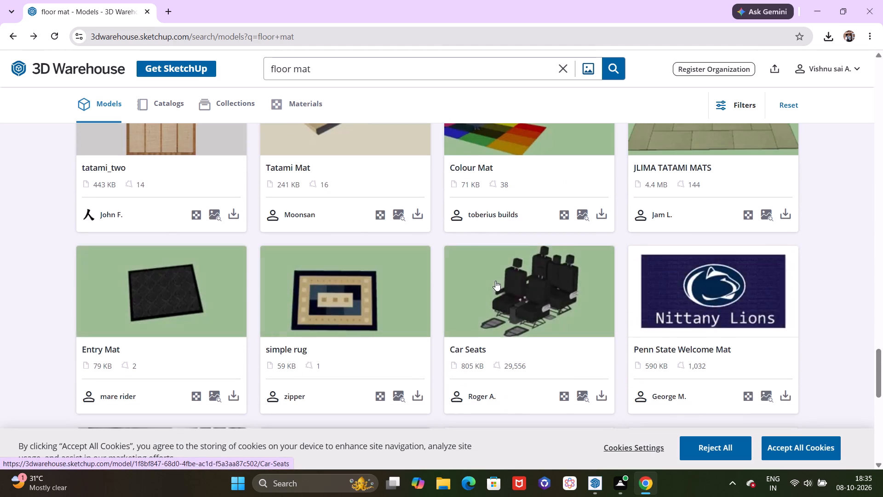
scroll(495, 281, down, 8)
scroll(495, 281, up, 8)
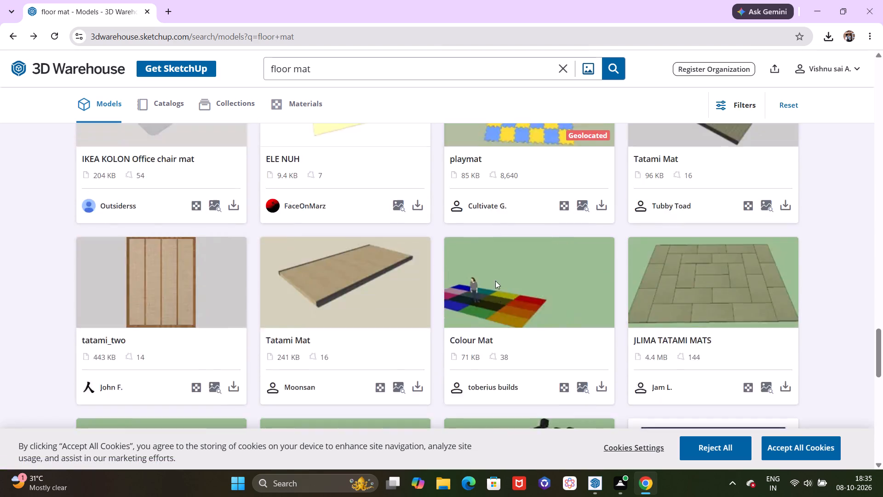
scroll(495, 281, up, 20)
scroll(495, 281, up, 3)
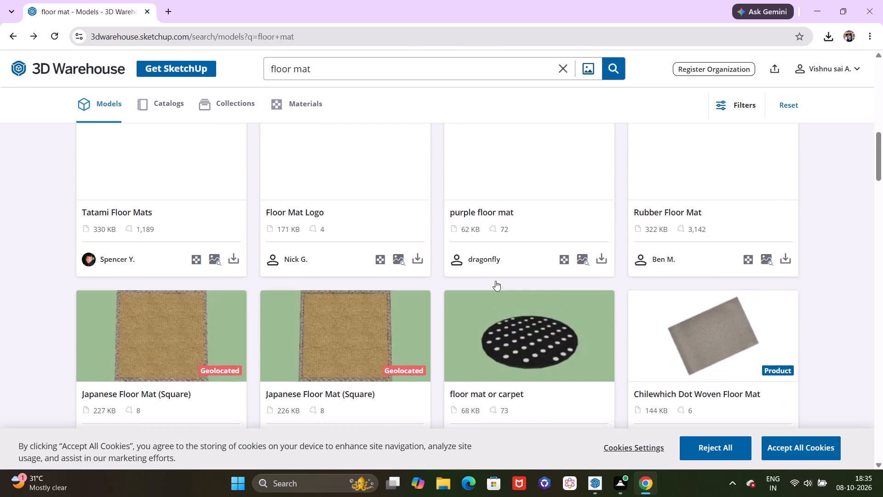
scroll(495, 281, up, 20)
scroll(495, 281, up, 2)
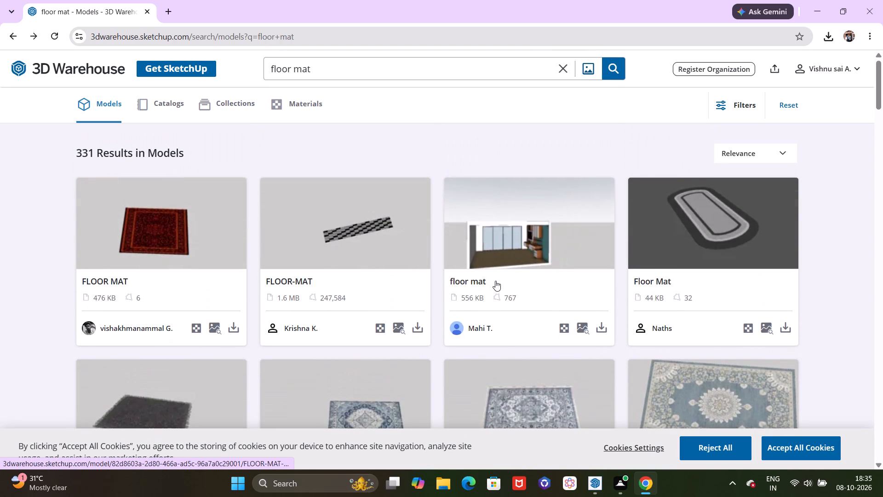
Open the red patterned FLOOR MAT model's page and download it as a SketchUp file.
click(184, 217)
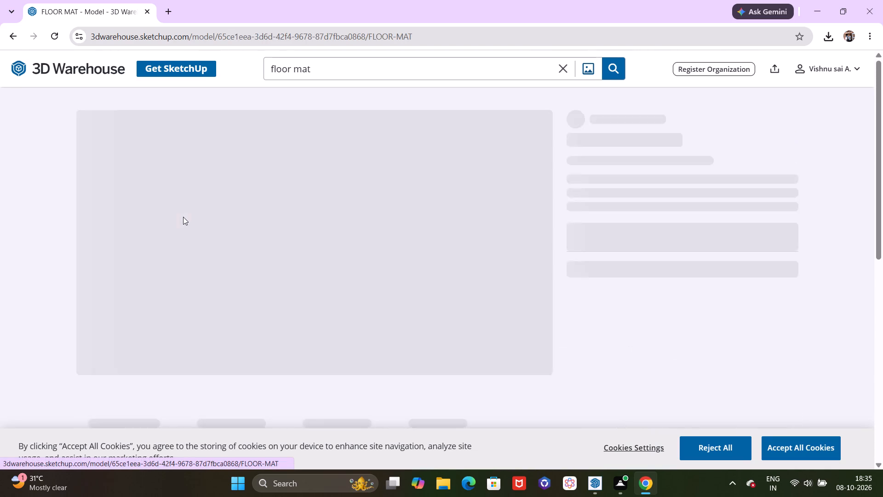
scroll(370, 272, down, 3)
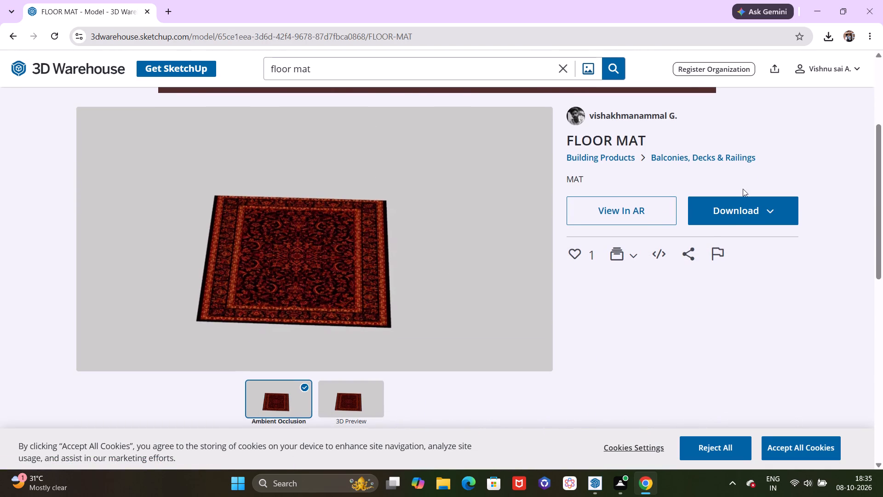
click(746, 215)
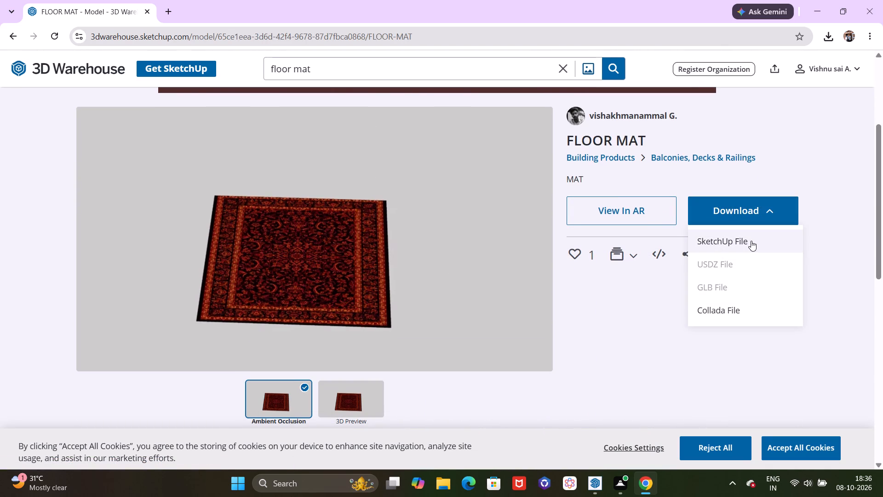
click(751, 241)
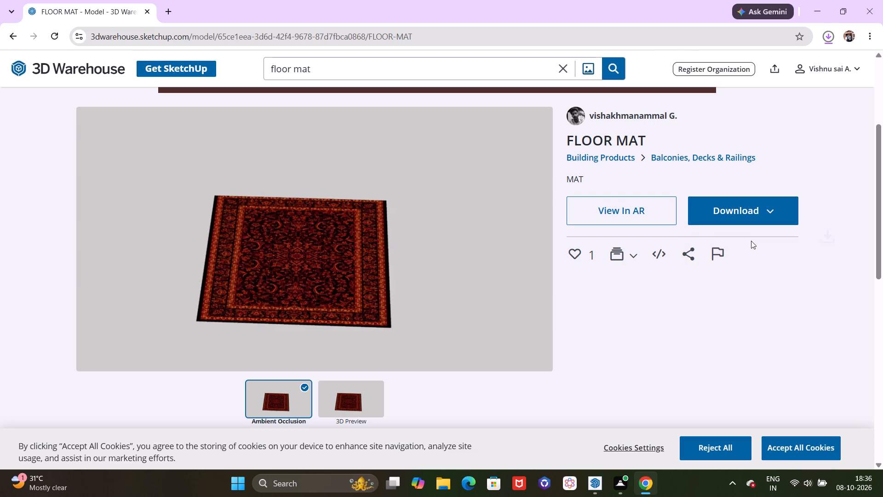
Switch to SketchUp, import the downloaded WALL+ART-00 rug file, and place it on the floor just outside the wardrobe room.
click(601, 483)
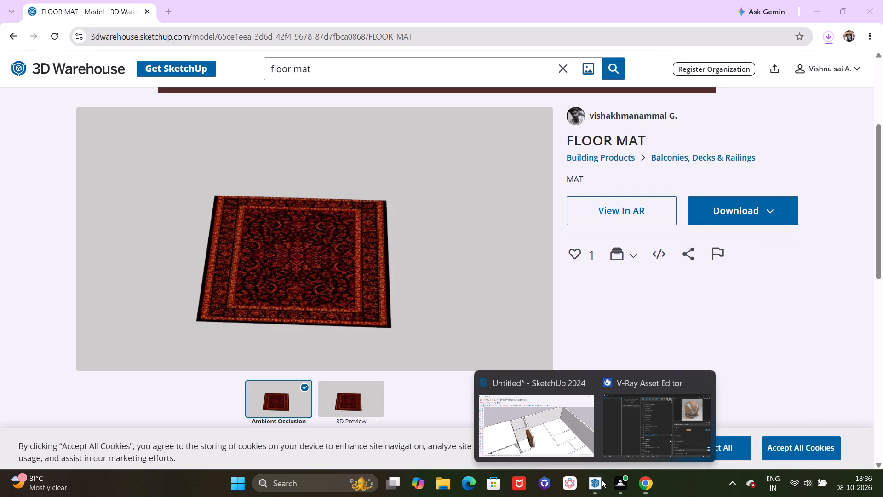
click(570, 446)
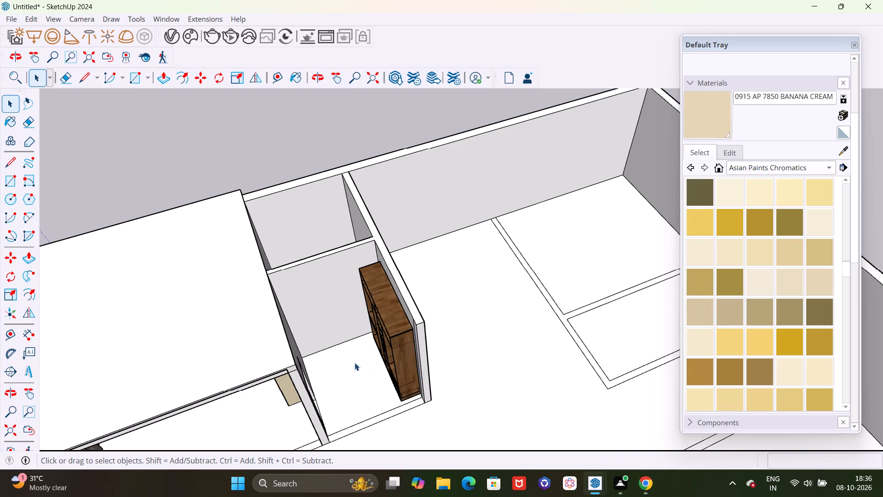
scroll(346, 363, up, 2)
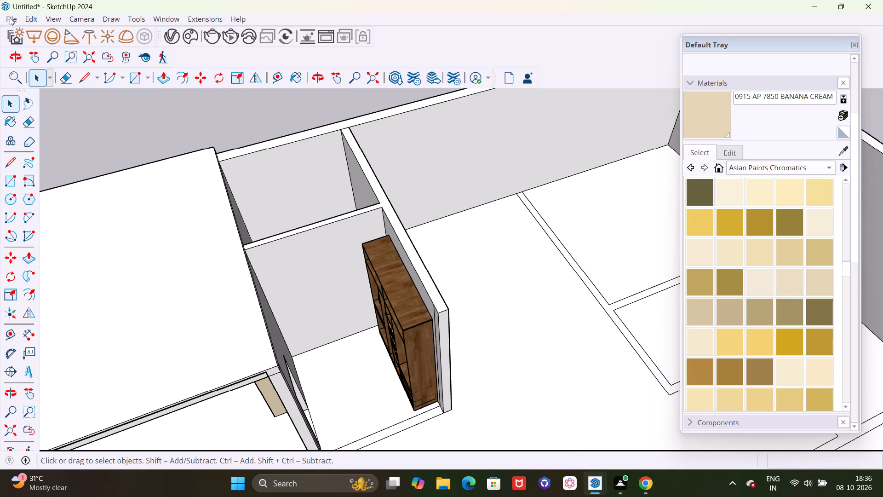
click(11, 17)
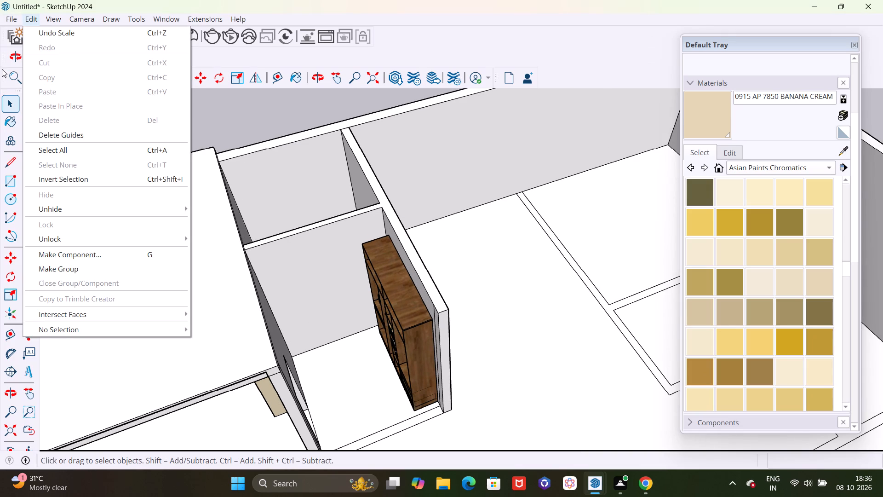
click(11, 21)
click(11, 21)
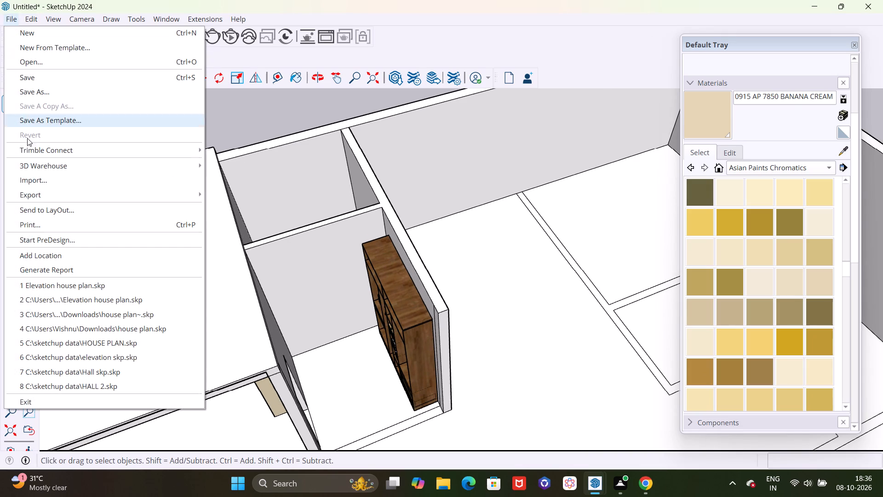
click(35, 183)
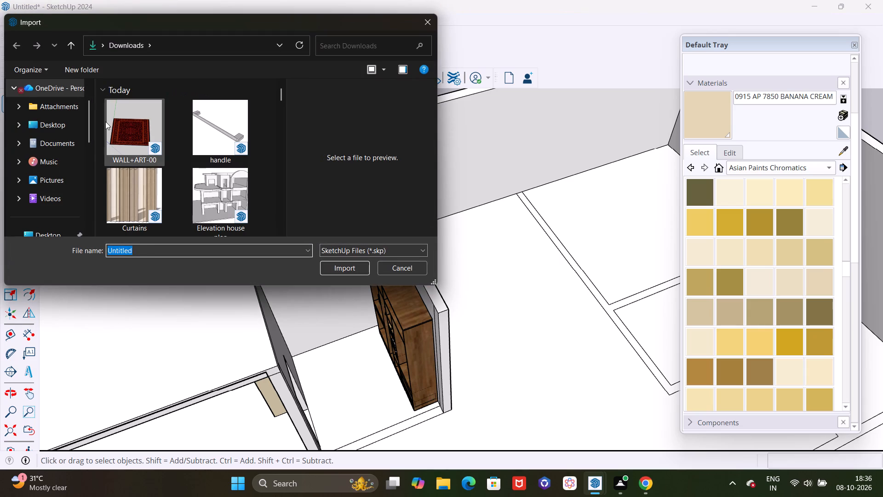
click(105, 121)
click(338, 262)
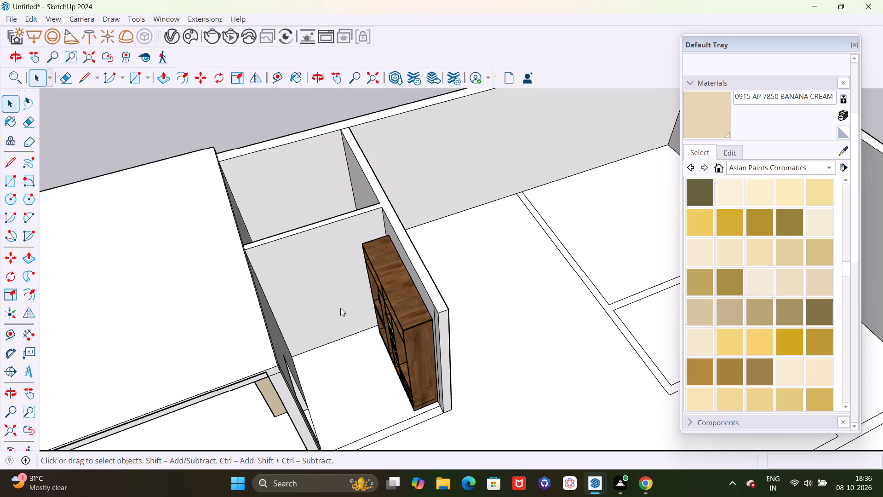
click(561, 267)
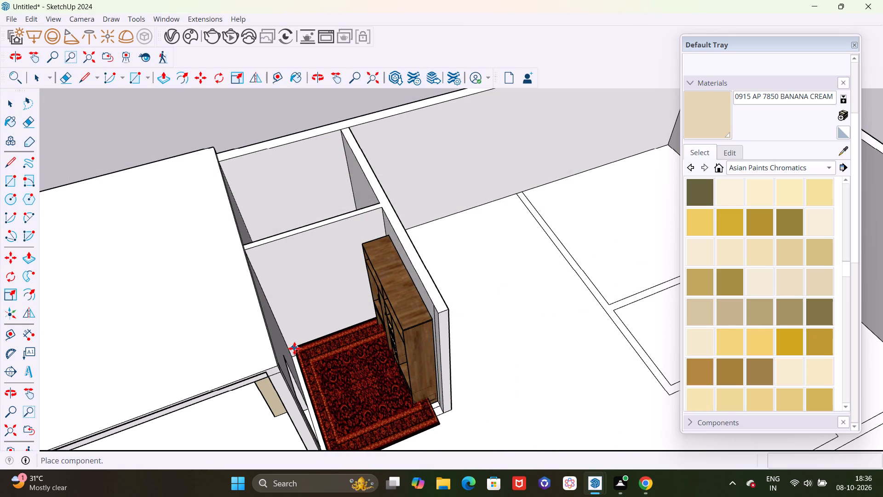
scroll(295, 346, down, 9)
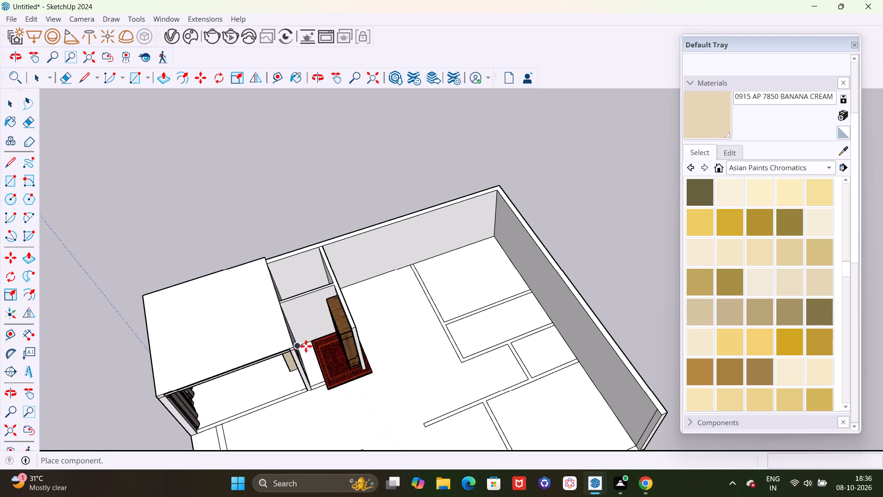
click(322, 398)
Scale the red rug down uniformly from its corner to a factor of 0.80.
scroll(361, 358, down, 2)
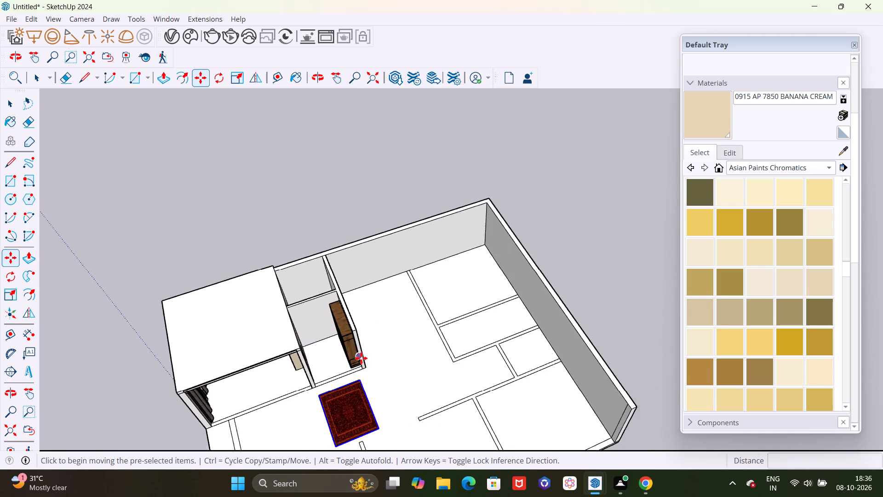
scroll(361, 358, down, 3)
middle_drag(340, 413, 558, 384)
scroll(439, 227, down, 9)
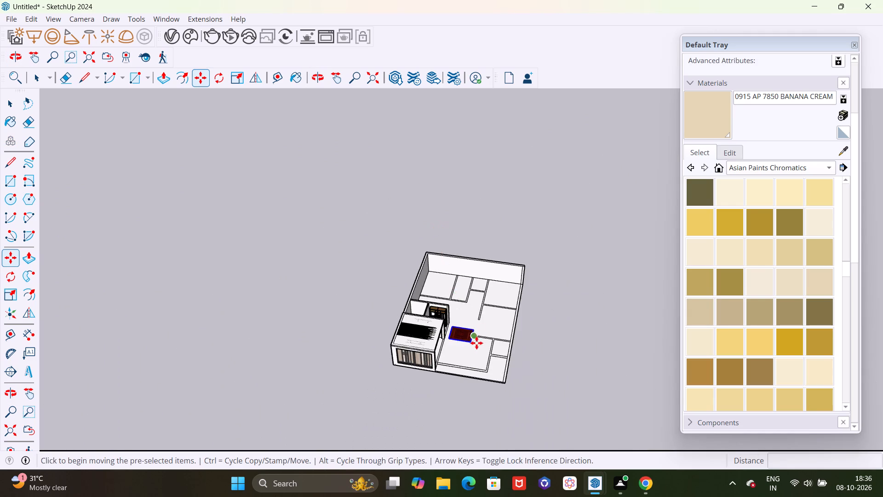
scroll(468, 358, up, 16)
key(s)
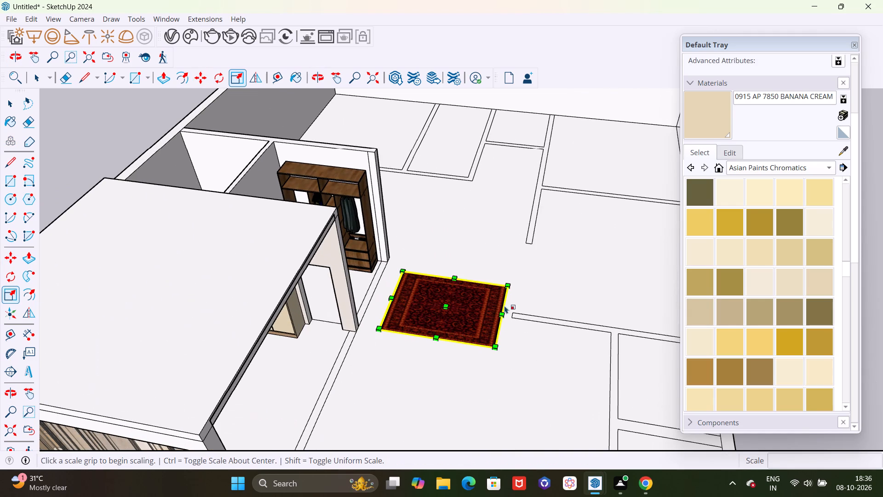
drag(508, 285, 485, 296)
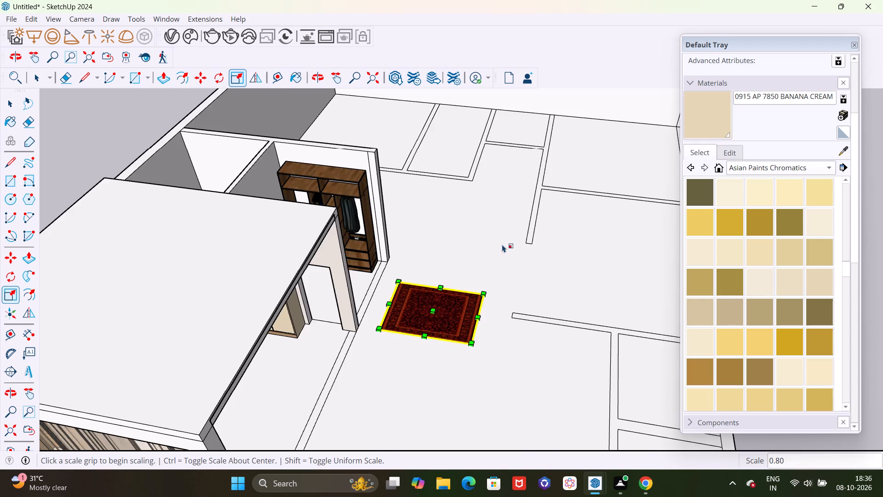
Move the red rug about 10' 4" into the small room, onto the floor beside the open wardrobe.
scroll(502, 244, down, 4)
middle_drag(505, 282, 321, 360)
scroll(469, 289, up, 5)
key(m)
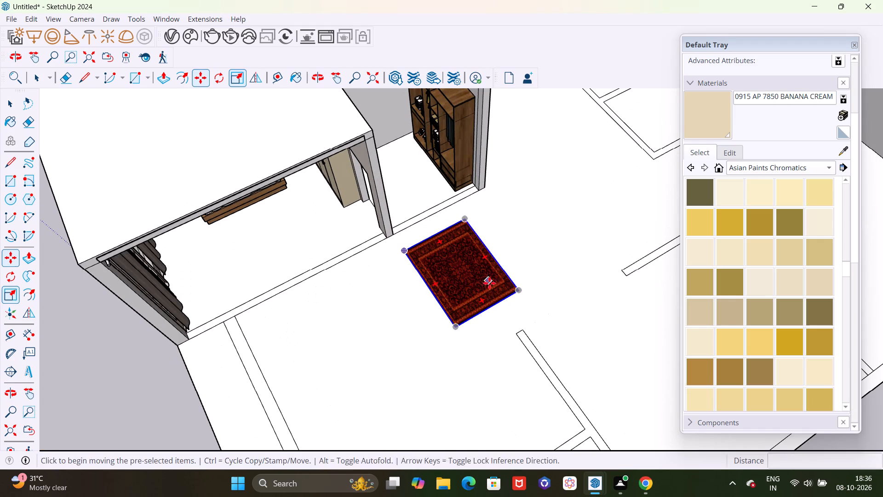
middle_drag(519, 294, 441, 326)
click(460, 256)
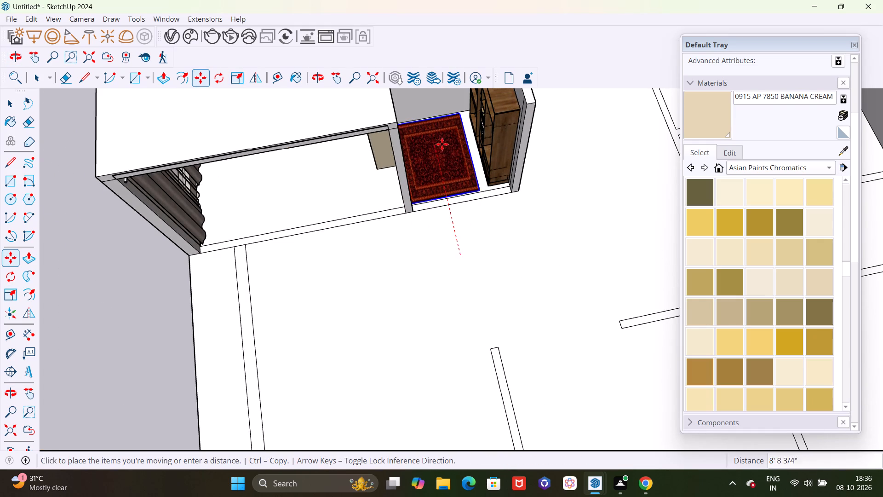
scroll(442, 144, up, 6)
middle_drag(440, 144, 442, 50)
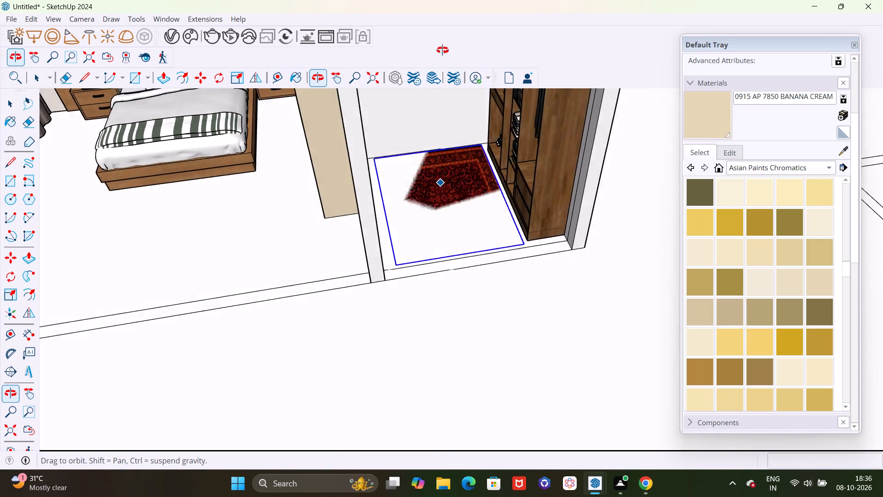
middle_drag(442, 50, 430, 8)
middle_drag(454, 206, 443, 131)
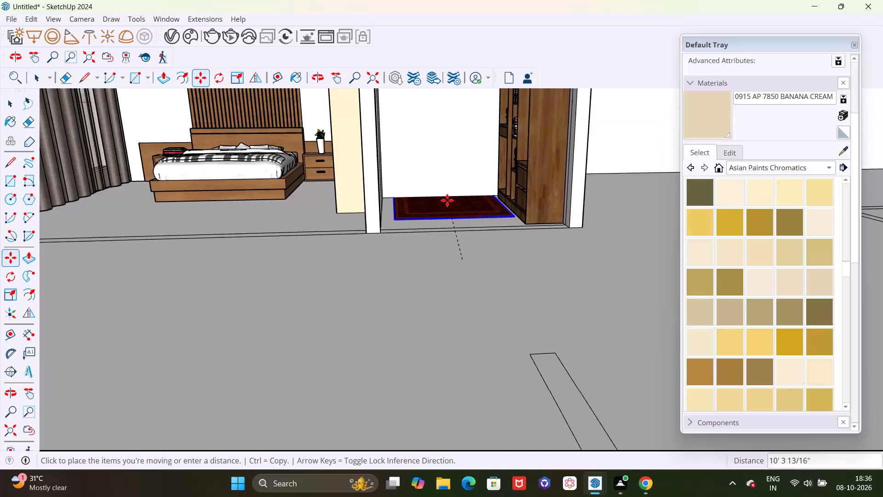
click(447, 200)
Move the red rug by its front corner about 1' 6" across the floor toward the open front of the wardrobe room.
scroll(447, 177, down, 4)
middle_drag(447, 179, 466, 267)
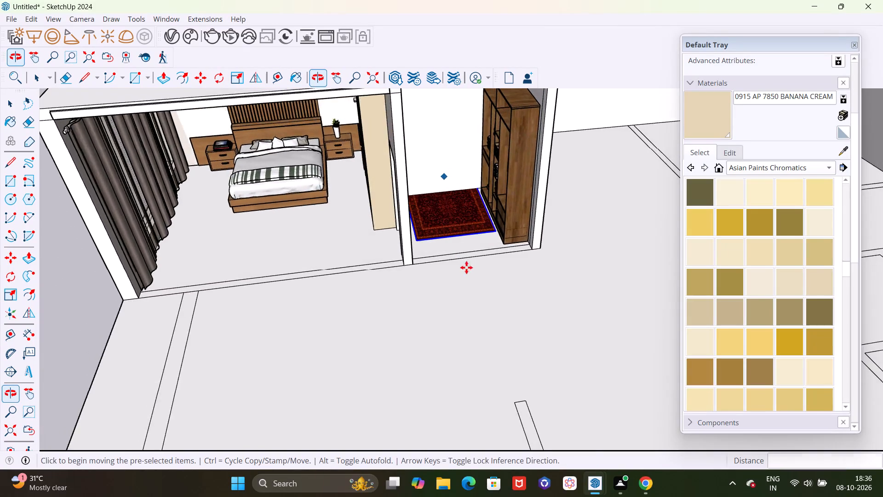
scroll(438, 248, up, 20)
scroll(416, 273, up, 4)
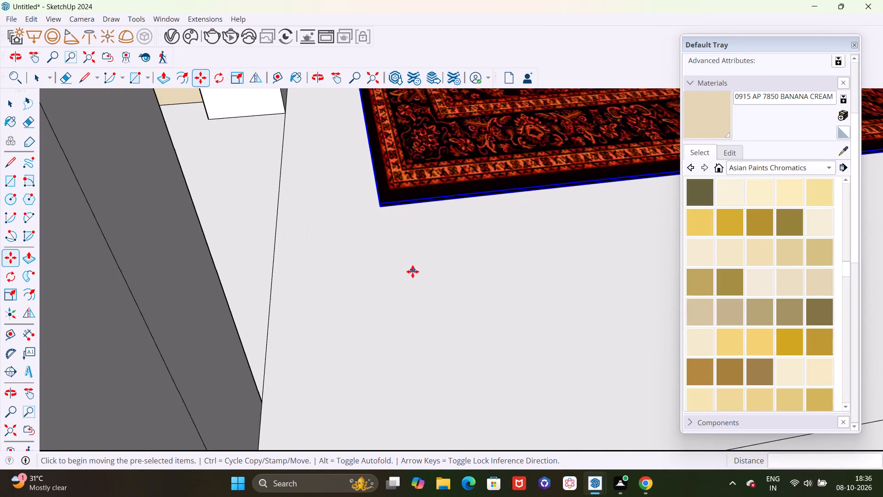
middle_drag(413, 272, 398, 153)
scroll(396, 198, up, 20)
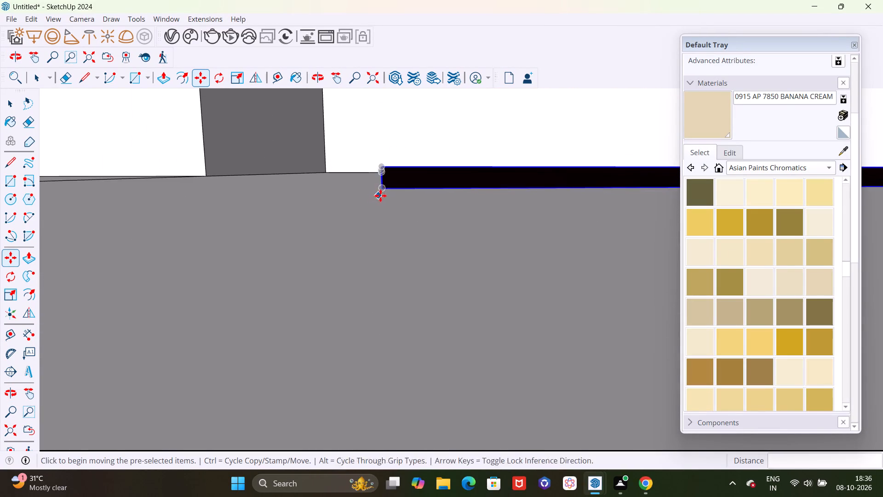
scroll(380, 196, up, 5)
click(383, 188)
scroll(383, 188, down, 20)
scroll(383, 188, down, 3)
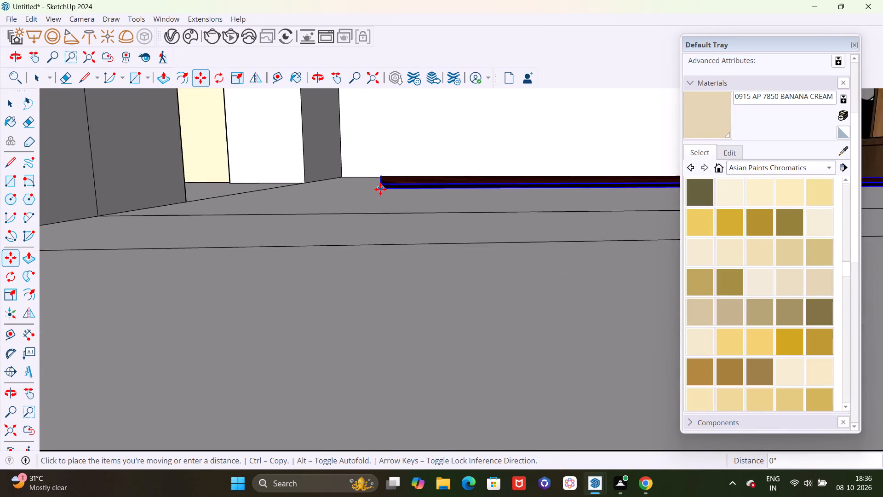
scroll(380, 189, down, 5)
middle_drag(387, 179, 394, 303)
scroll(394, 300, down, 13)
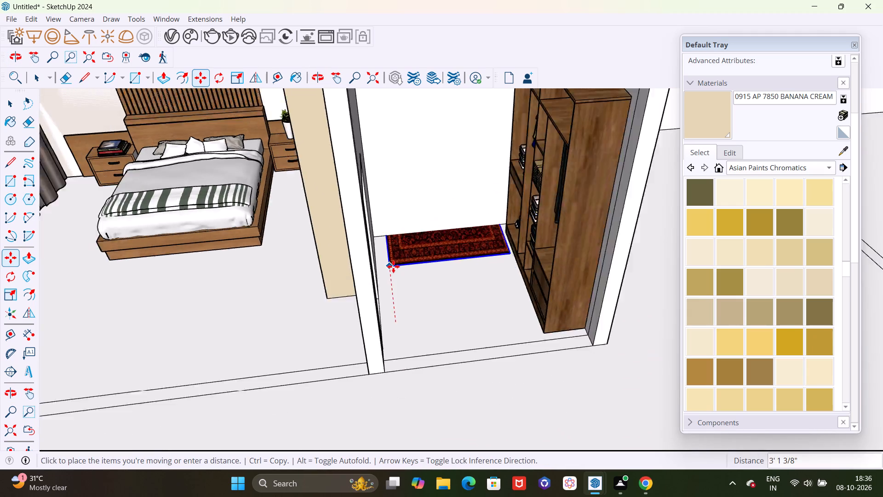
scroll(393, 266, down, 2)
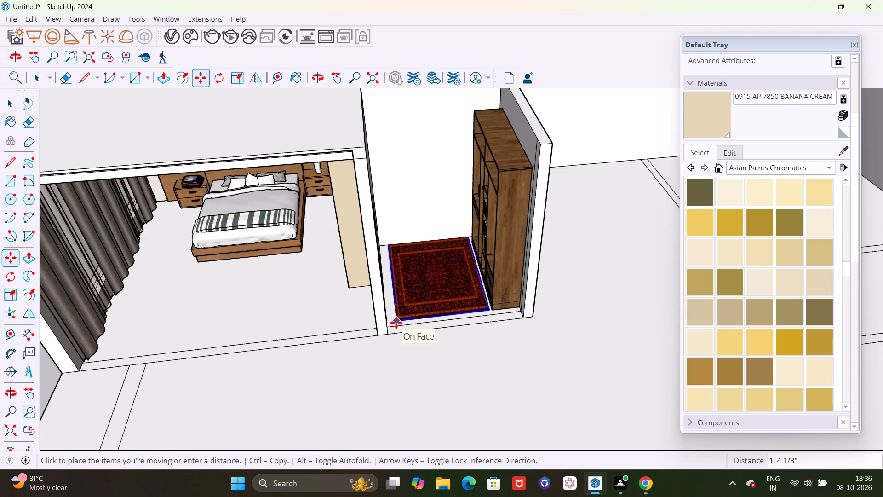
scroll(396, 324, up, 4)
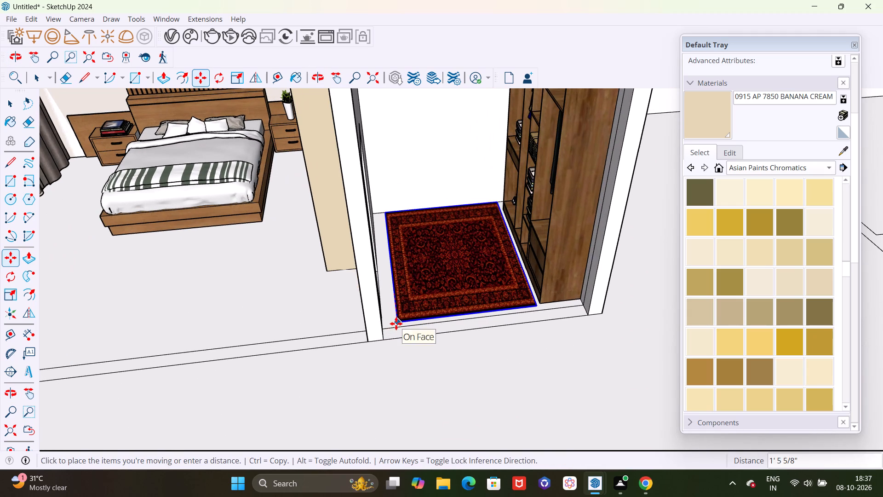
scroll(395, 326, up, 2)
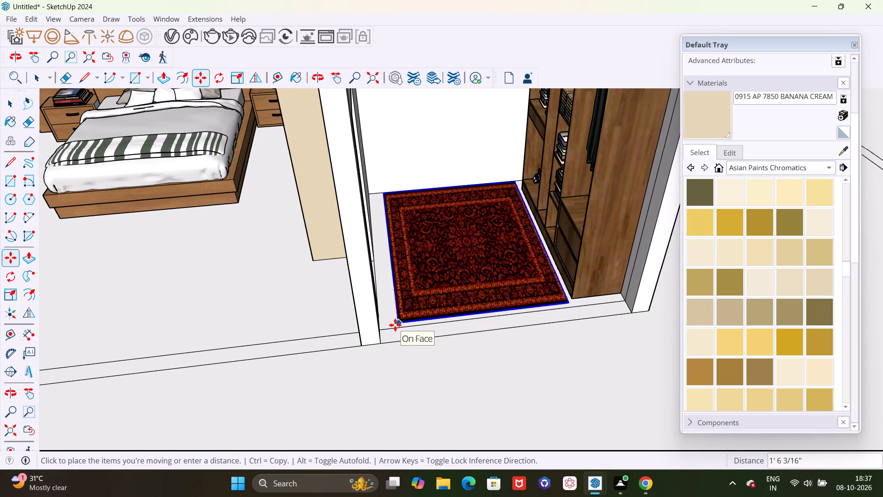
click(395, 325)
Deselect the rug and examine its placement beside the wardrobe from several angles.
scroll(397, 329, down, 9)
middle_drag(407, 339, 504, 326)
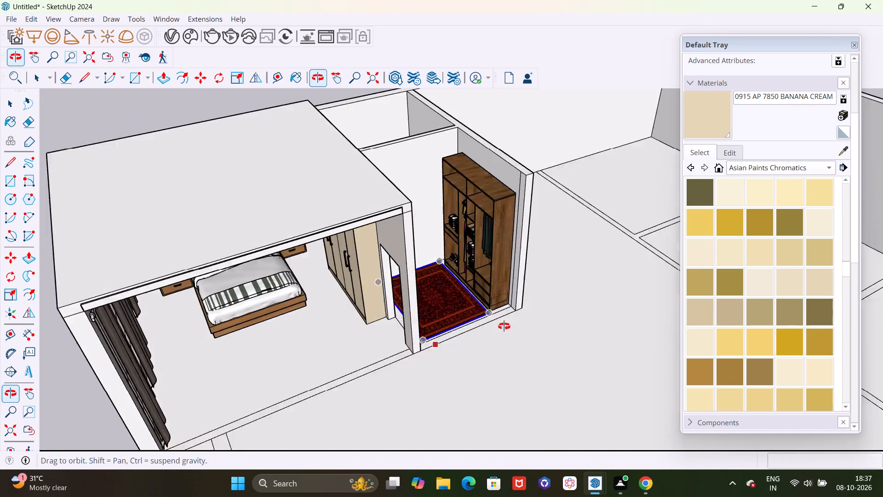
middle_drag(504, 326, 544, 352)
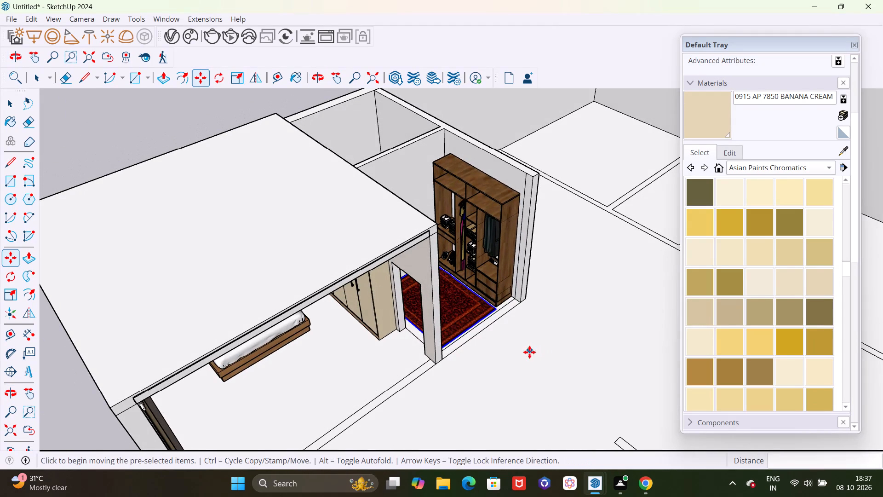
key(space)
click(531, 354)
scroll(533, 352, down, 2)
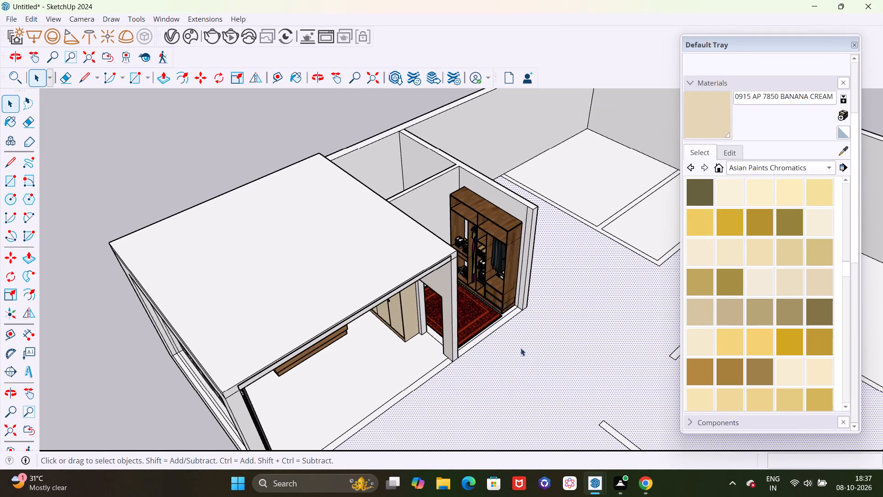
click(153, 142)
scroll(189, 181, down, 4)
middle_drag(462, 301, 347, 319)
scroll(413, 245, up, 5)
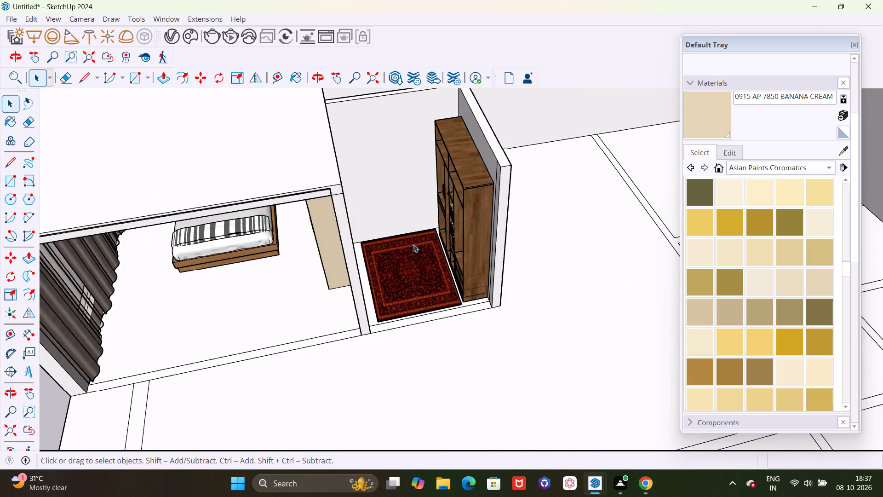
scroll(416, 263, up, 5)
scroll(366, 267, down, 5)
middle_drag(384, 281, 326, 295)
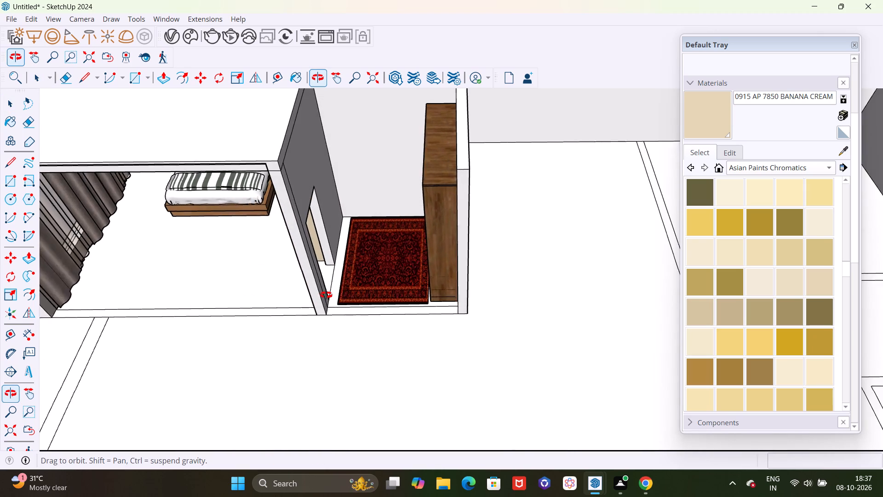
middle_drag(326, 295, 340, 295)
scroll(342, 295, up, 4)
Scale the red rug from its bedroom-side edge toward the wall, to about 1.11 in width and 12.29 in thickness.
click(372, 272)
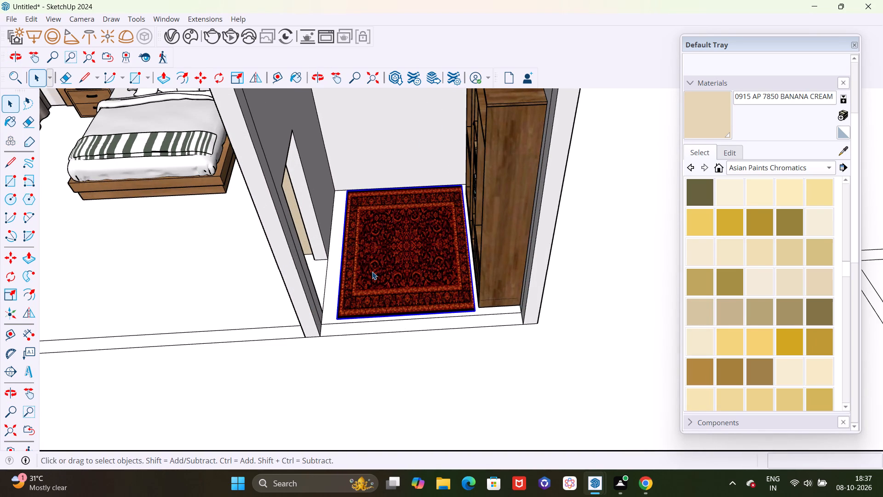
key(s)
scroll(344, 275, up, 4)
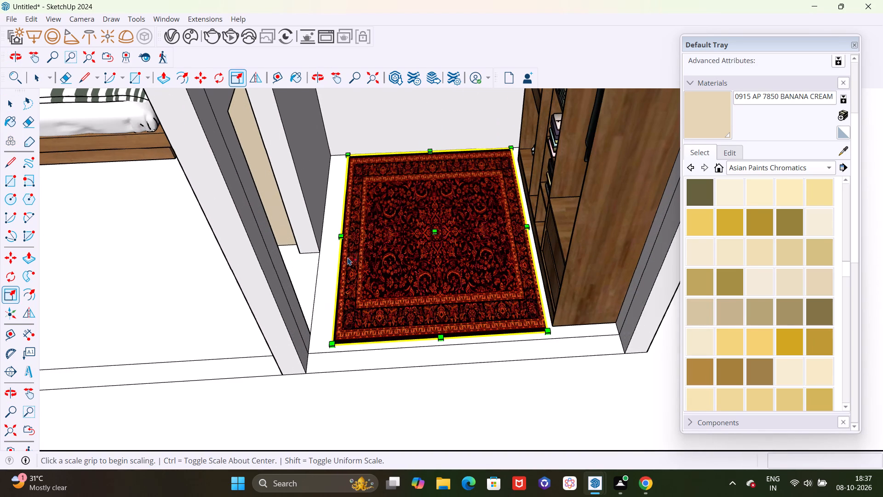
drag(344, 238, 321, 240)
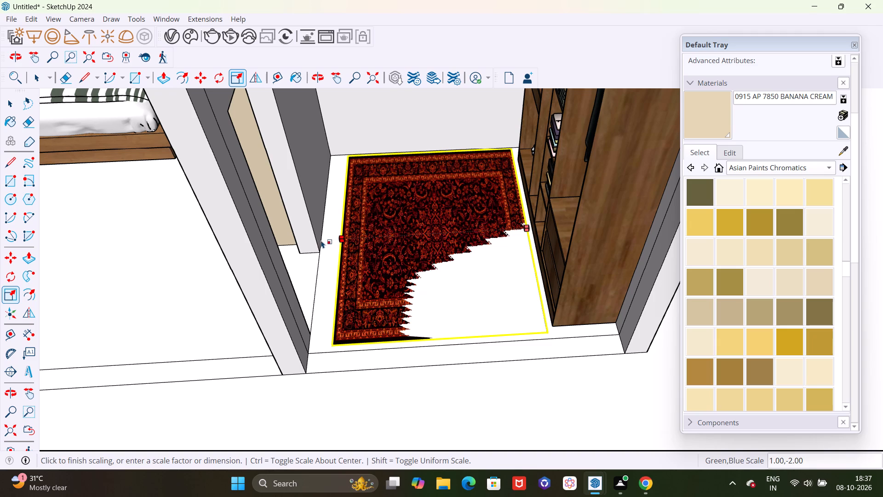
drag(321, 240, 322, 249)
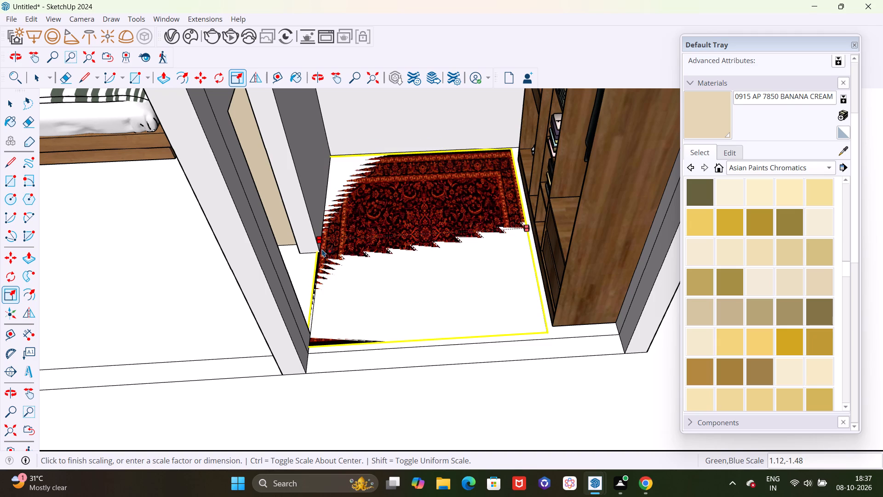
drag(322, 249, 321, 245)
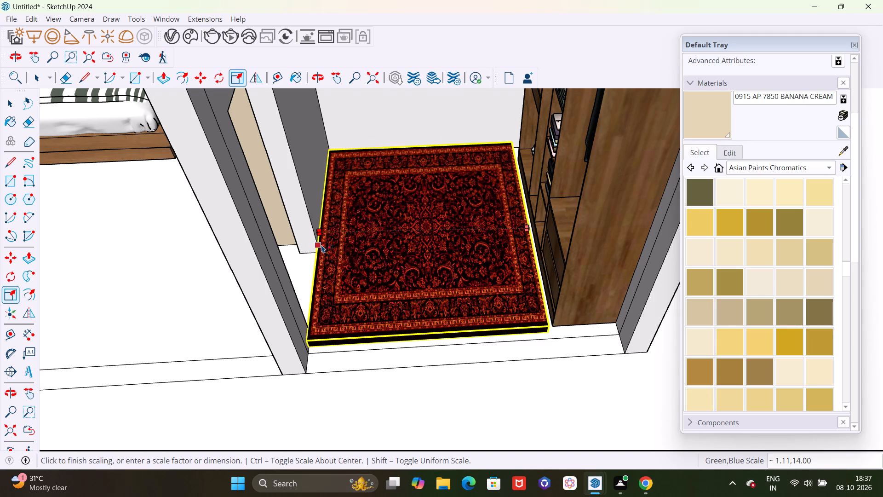
drag(321, 245, 321, 246)
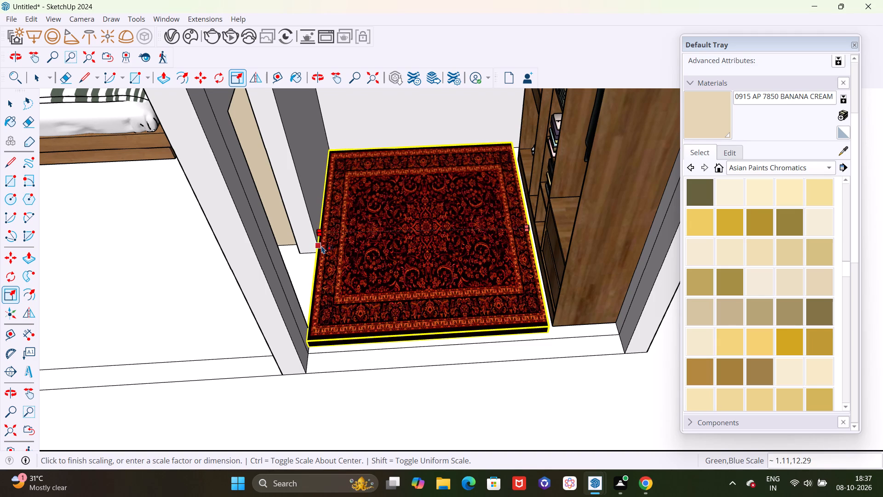
Scale the rug's thickness down from its top front edge so it lies thin on the floor.
scroll(361, 279, down, 3)
middle_drag(395, 358, 382, 258)
scroll(505, 328, up, 10)
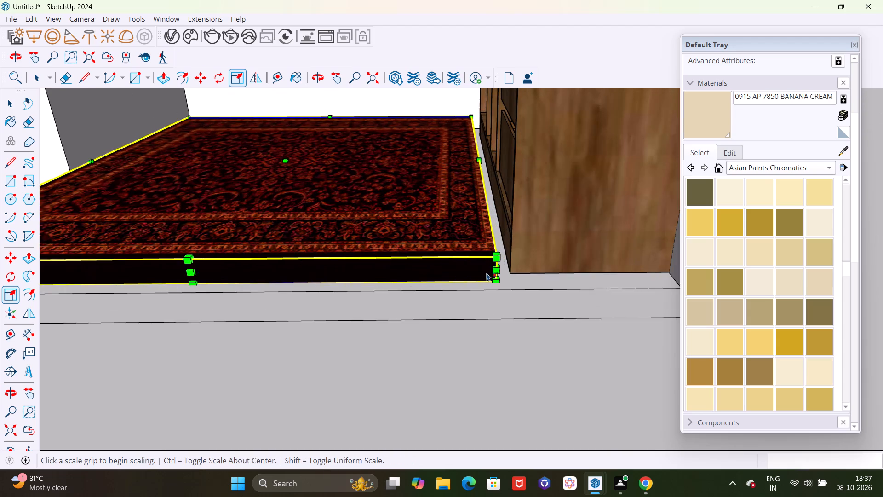
scroll(487, 273, up, 11)
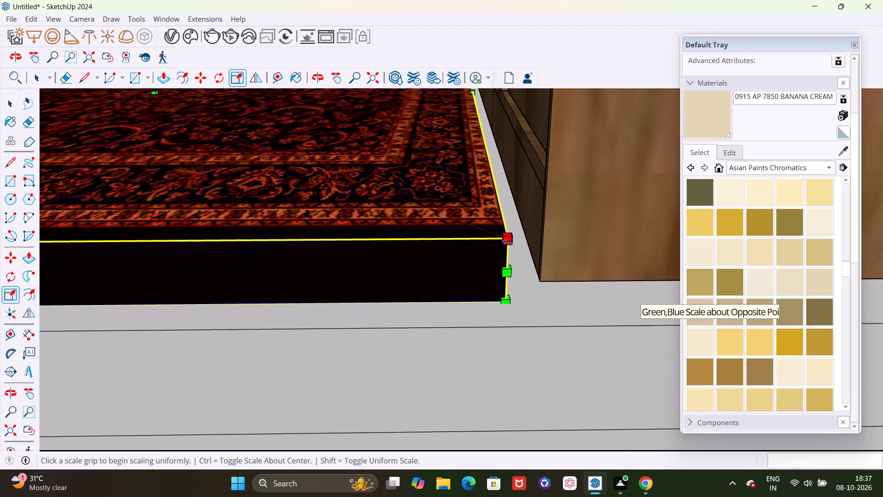
drag(507, 243, 506, 248)
scroll(506, 243, down, 15)
scroll(359, 260, up, 5)
drag(313, 237, 313, 237)
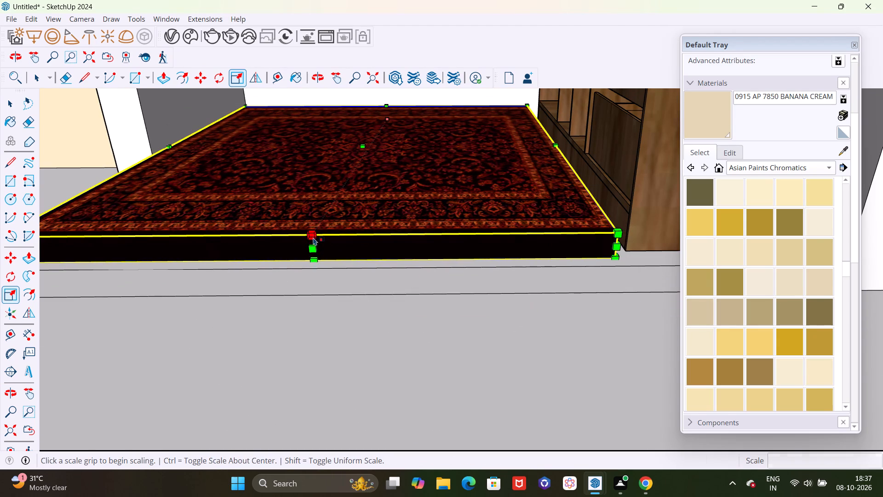
drag(313, 237, 315, 257)
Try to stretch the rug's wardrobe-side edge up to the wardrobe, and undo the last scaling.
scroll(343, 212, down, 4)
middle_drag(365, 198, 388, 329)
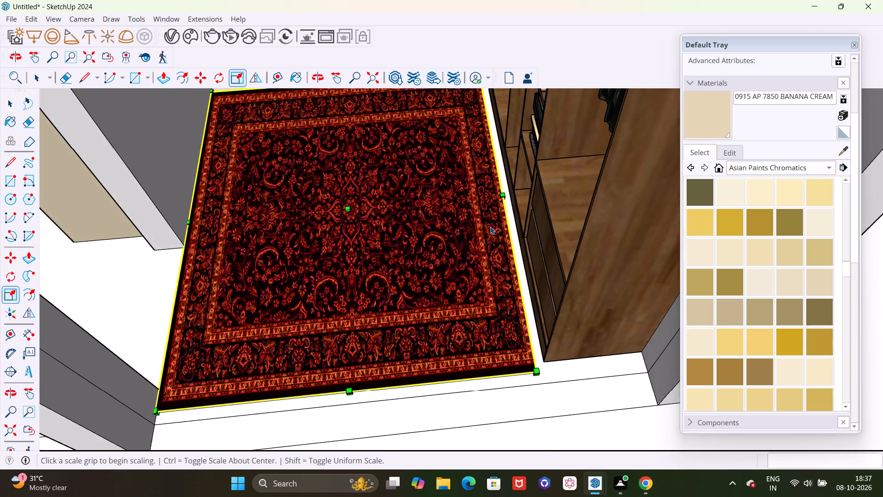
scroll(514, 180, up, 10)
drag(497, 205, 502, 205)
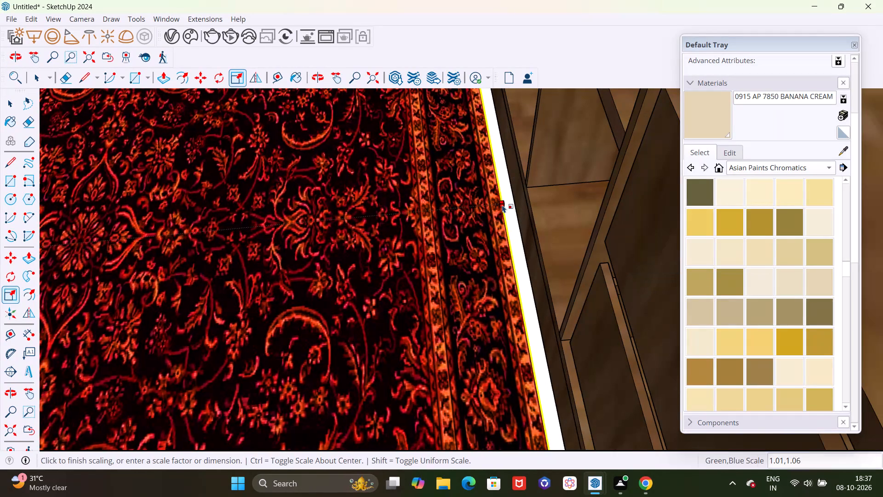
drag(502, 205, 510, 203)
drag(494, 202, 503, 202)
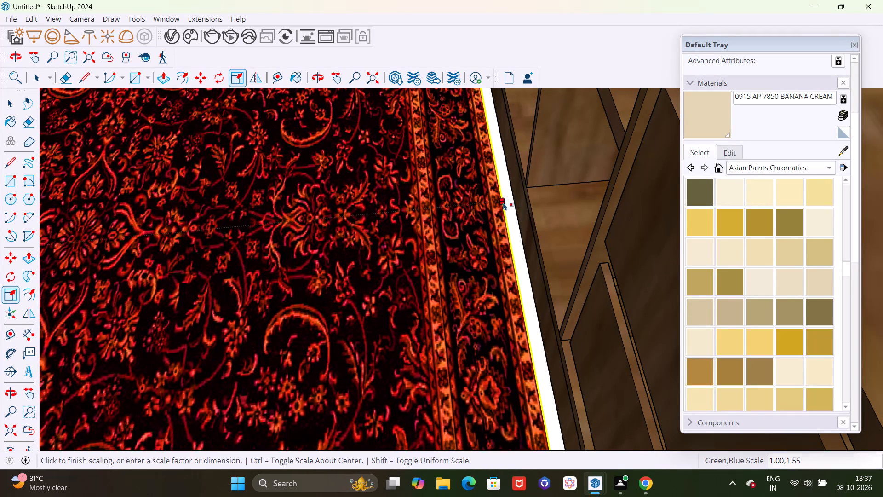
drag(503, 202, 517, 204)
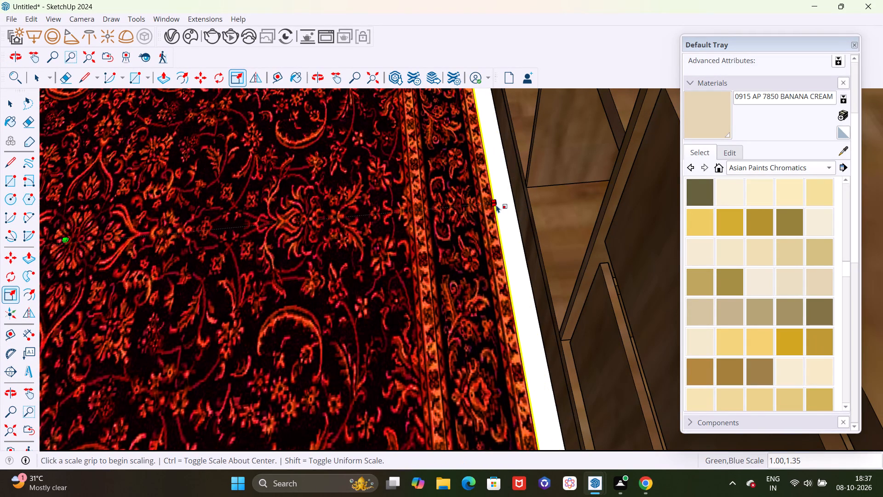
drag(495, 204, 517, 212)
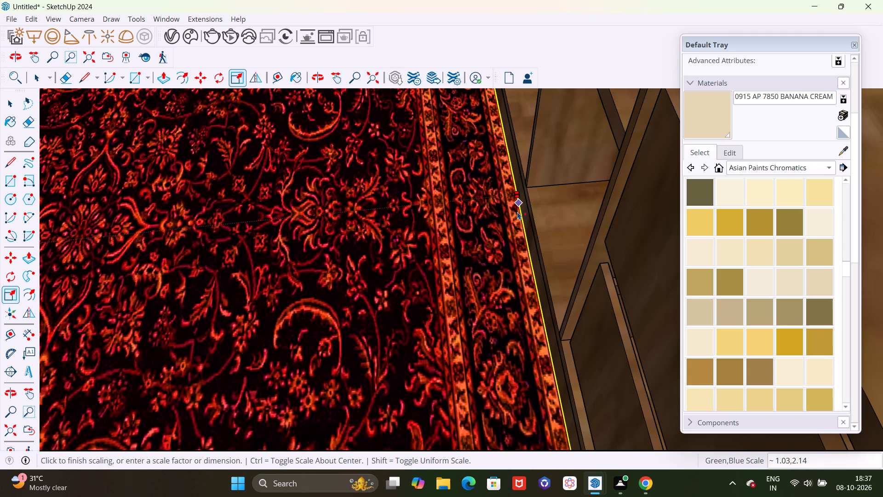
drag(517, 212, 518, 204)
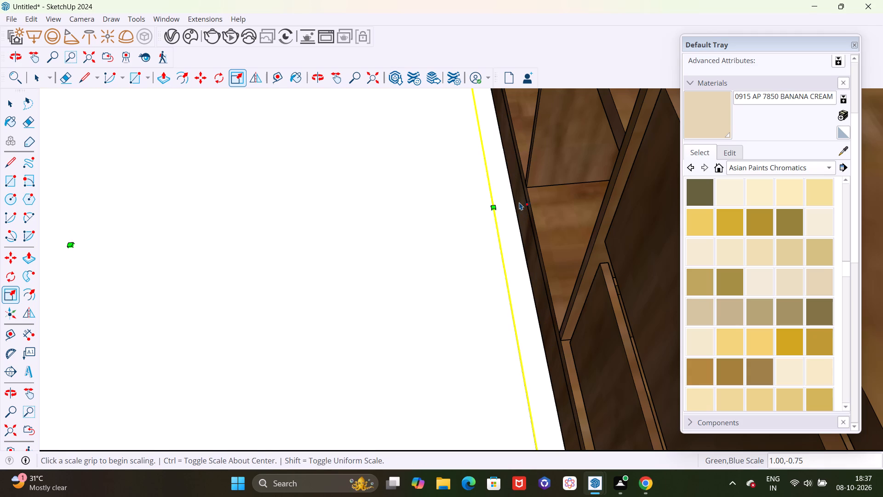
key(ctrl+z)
Move the red rug by its front corner about 1 9/16" sideways against the wardrobe.
scroll(519, 207, down, 17)
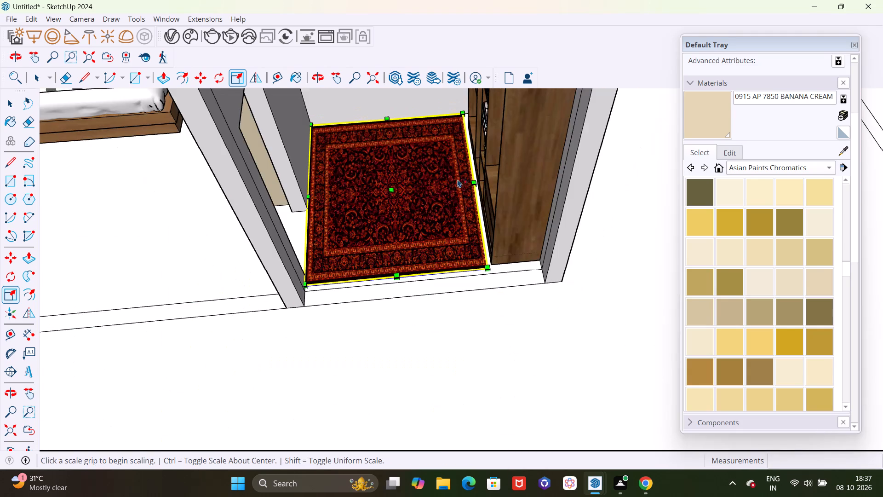
scroll(489, 293, up, 4)
key(m)
scroll(498, 263, up, 15)
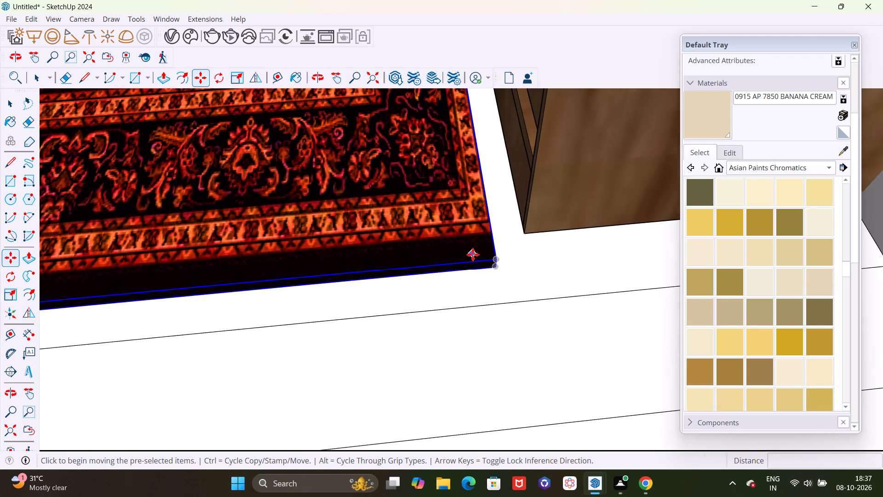
click(496, 261)
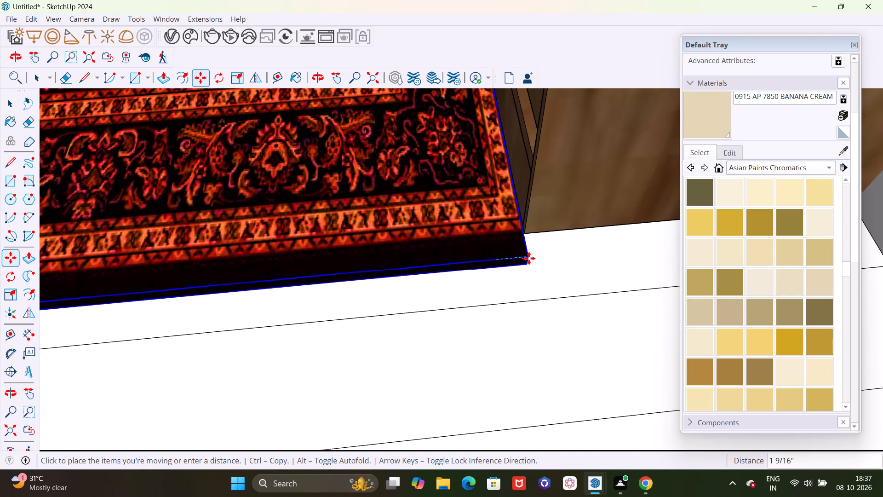
click(529, 258)
Scale the red rug outward from its bedroom-side top edge to close the gap to the wall.
scroll(529, 258, down, 20)
scroll(529, 258, down, 2)
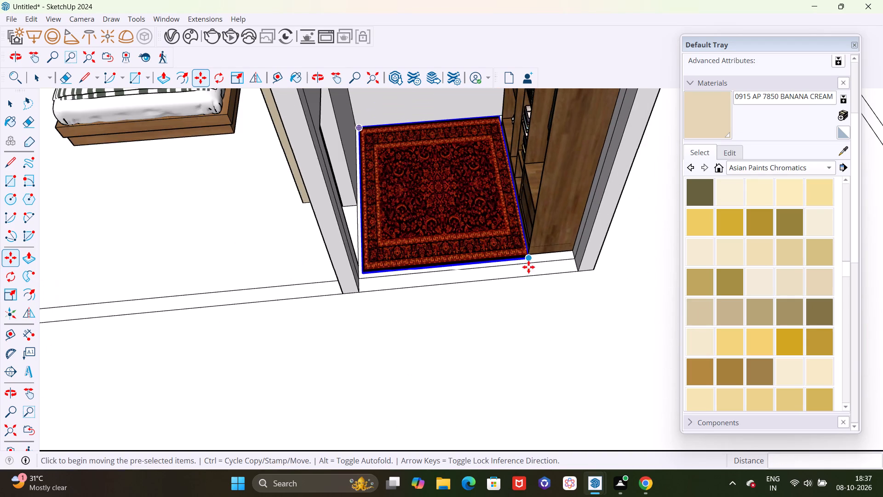
scroll(381, 283, up, 8)
middle_drag(367, 291, 359, 182)
scroll(338, 256, up, 8)
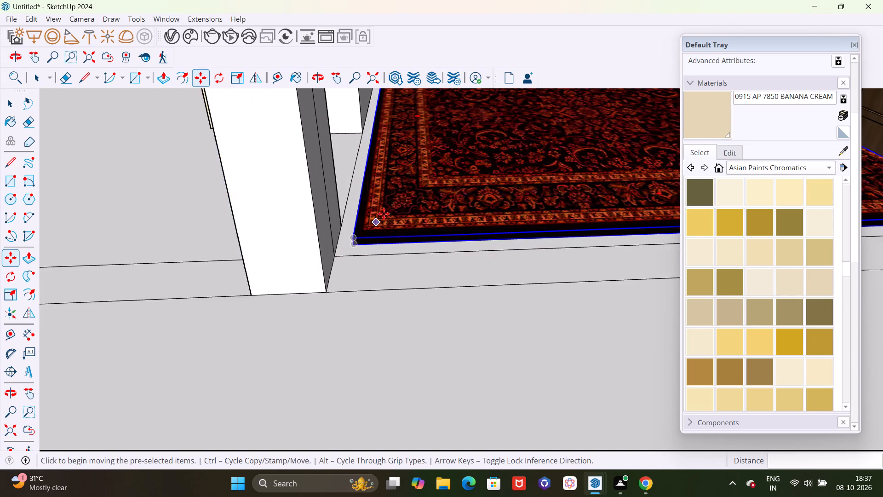
scroll(384, 214, up, 4)
scroll(379, 198, down, 6)
middle_drag(400, 190, 392, 290)
scroll(386, 270, down, 6)
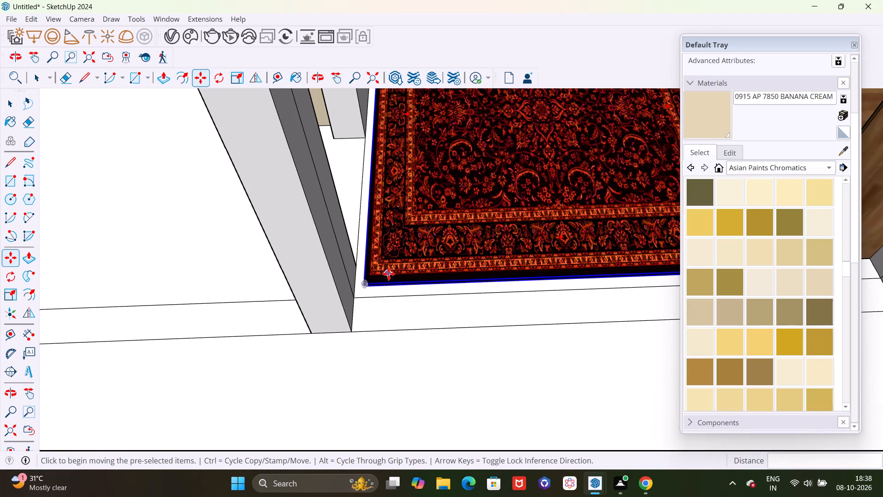
key(s)
scroll(408, 238, down, 10)
scroll(400, 174, up, 3)
scroll(427, 156, down, 1)
middle_drag(423, 187, 411, 261)
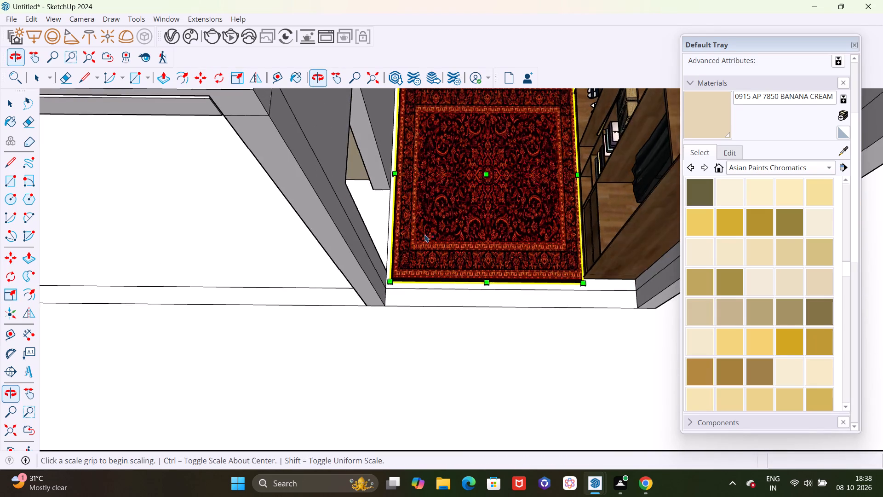
scroll(435, 177, up, 15)
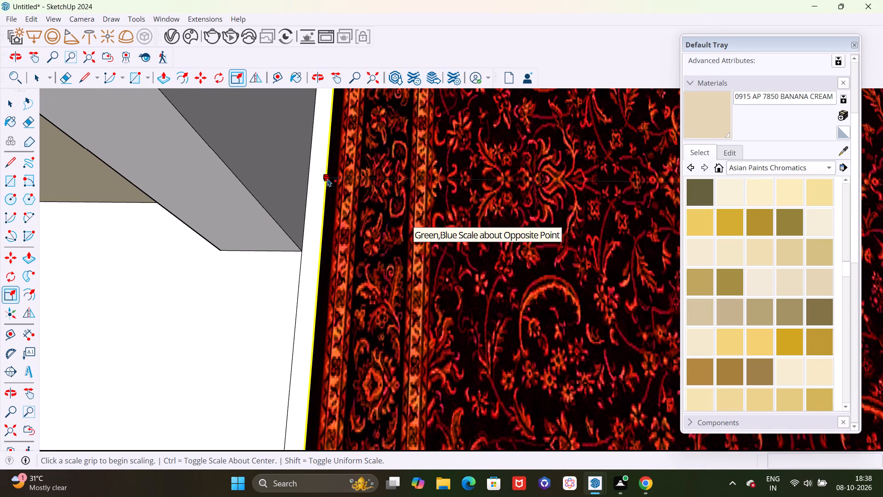
drag(327, 179, 308, 177)
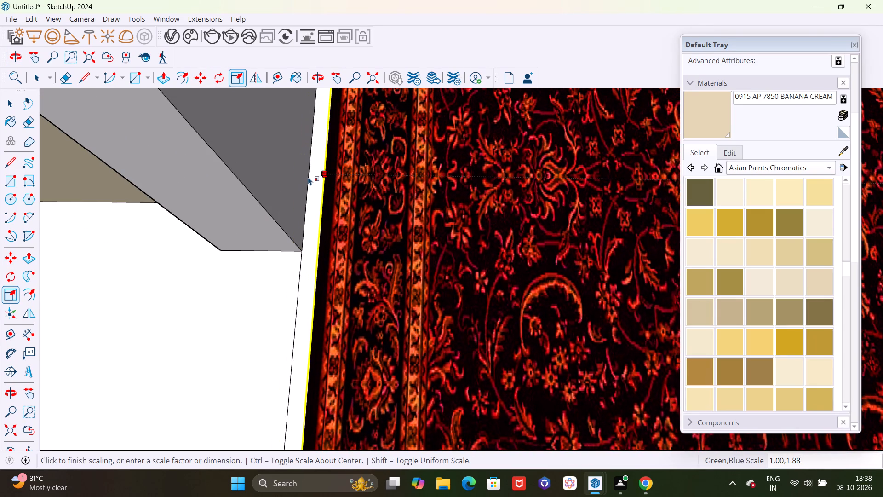
drag(308, 177, 304, 177)
scroll(346, 146, down, 3)
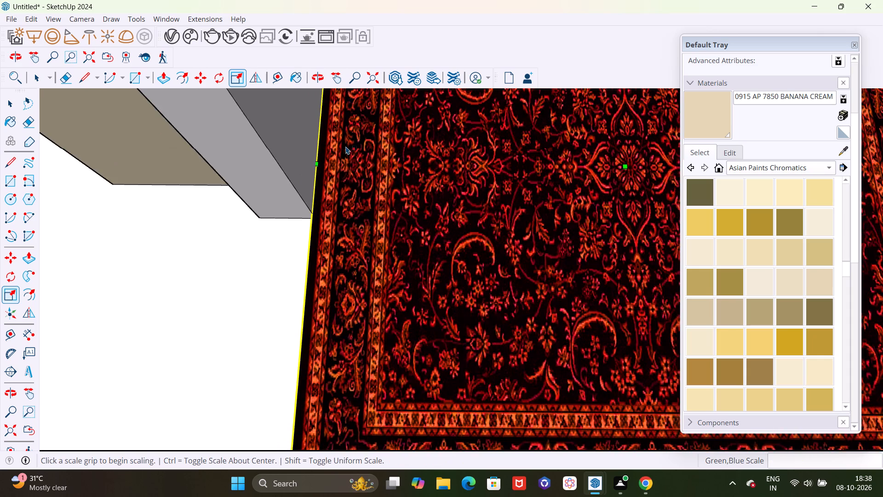
scroll(346, 146, down, 14)
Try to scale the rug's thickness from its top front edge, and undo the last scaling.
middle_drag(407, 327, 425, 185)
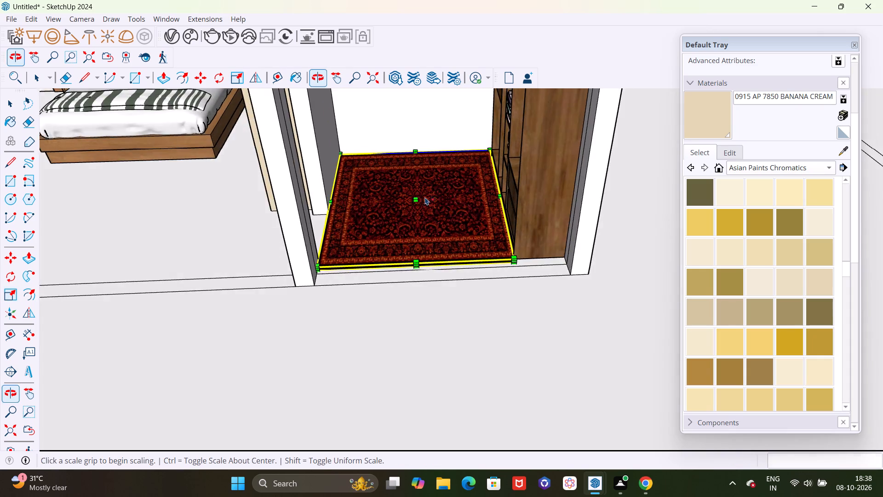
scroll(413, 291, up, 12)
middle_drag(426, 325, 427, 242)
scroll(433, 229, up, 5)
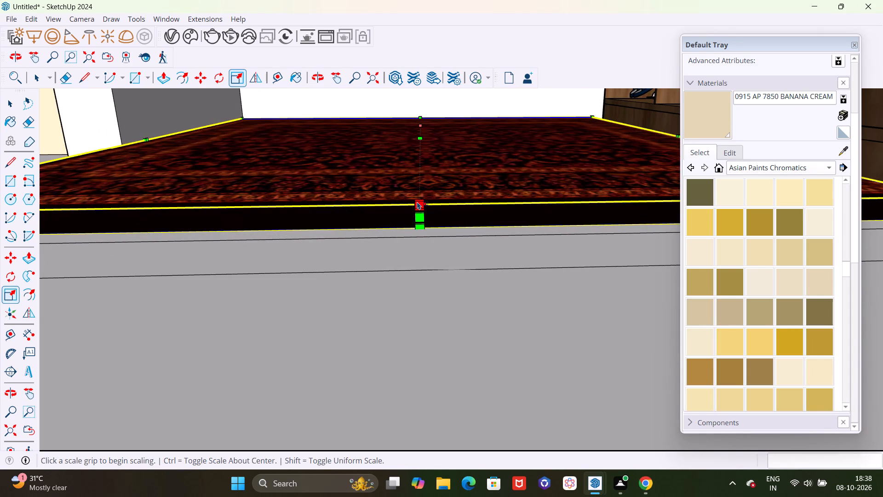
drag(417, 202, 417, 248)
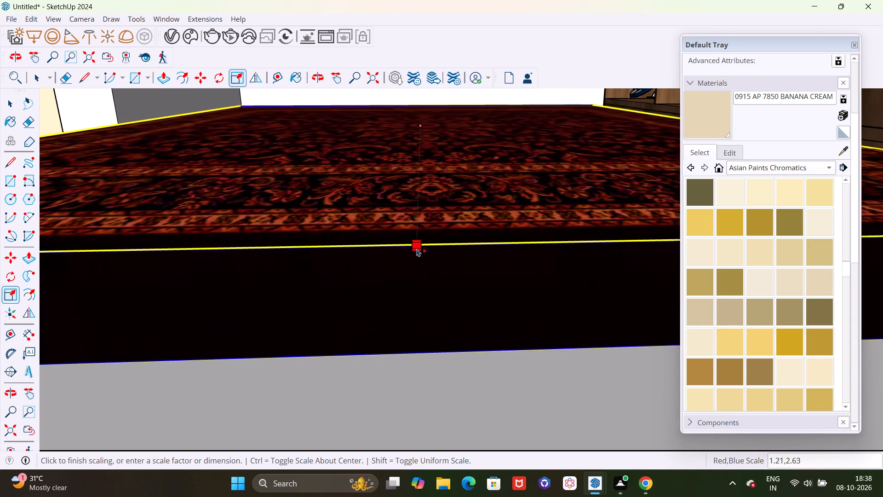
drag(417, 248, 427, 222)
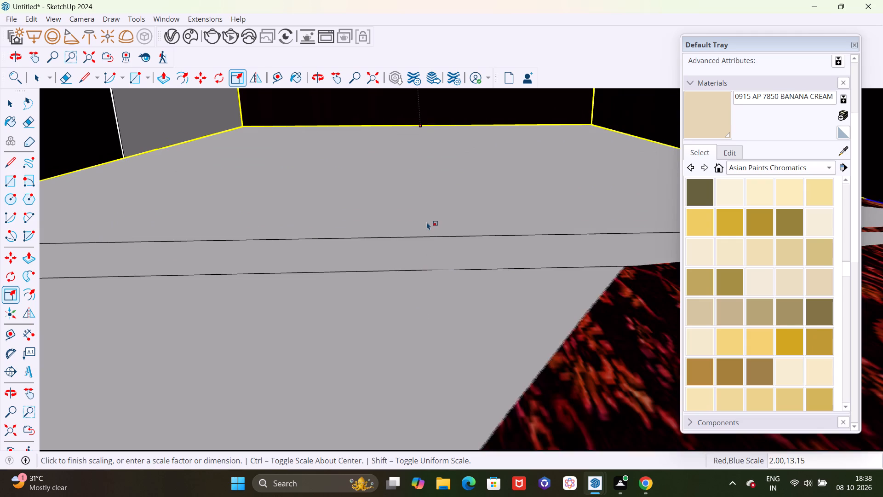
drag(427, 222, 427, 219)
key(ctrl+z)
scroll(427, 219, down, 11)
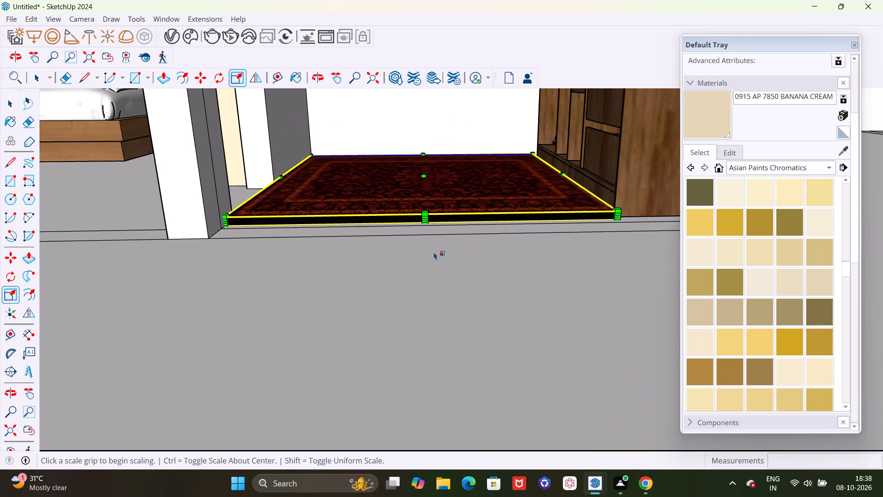
Scale the rug's thickness down from its top front edge so it lies thin on the floor, and deselect it.
middle_drag(434, 252, 476, 256)
scroll(452, 221, up, 9)
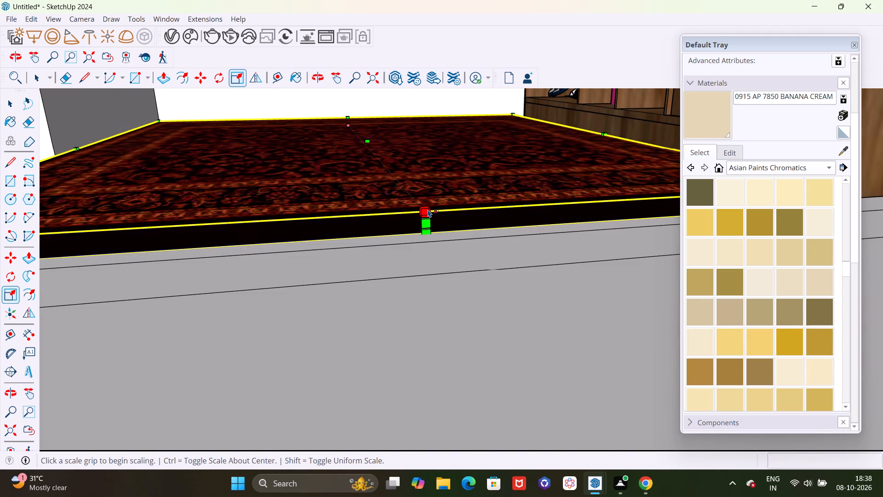
drag(426, 209, 426, 227)
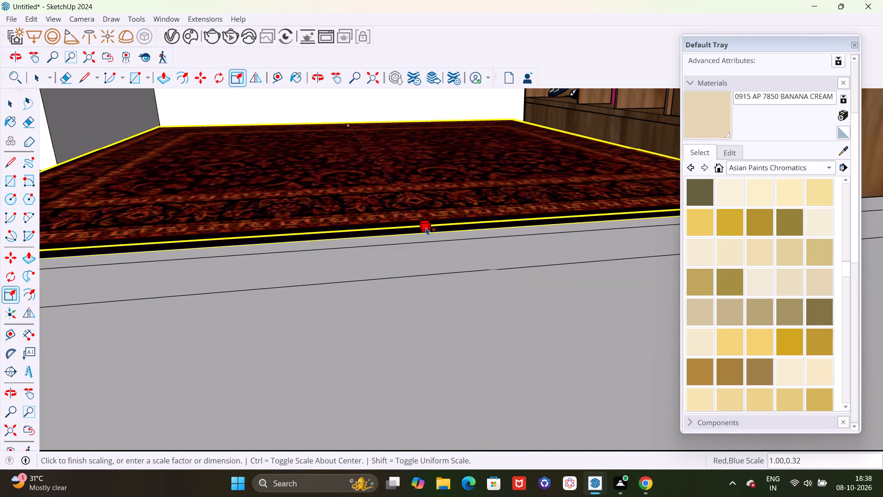
drag(426, 227, 426, 229)
scroll(413, 195, down, 6)
key(space)
scroll(412, 203, down, 6)
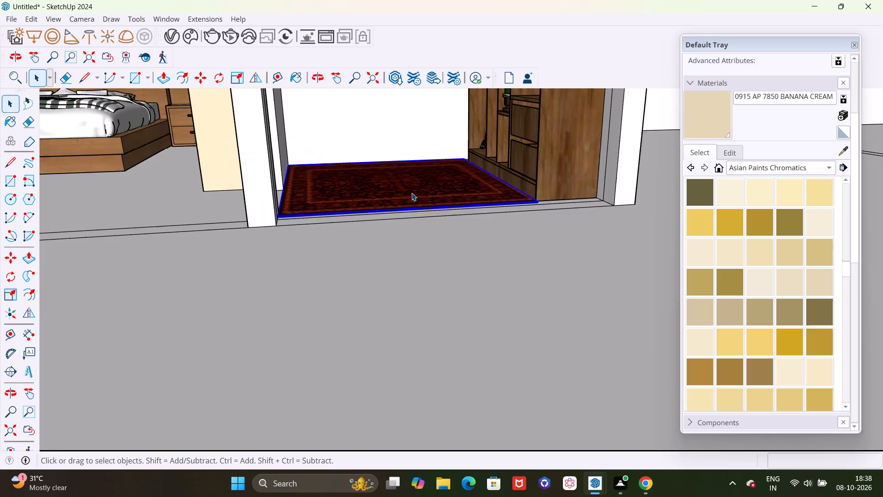
scroll(412, 193, down, 9)
middle_drag(403, 214, 389, 332)
click(396, 333)
Examine the fitted rug and the wardrobe room from above and from several angles.
scroll(377, 296, down, 11)
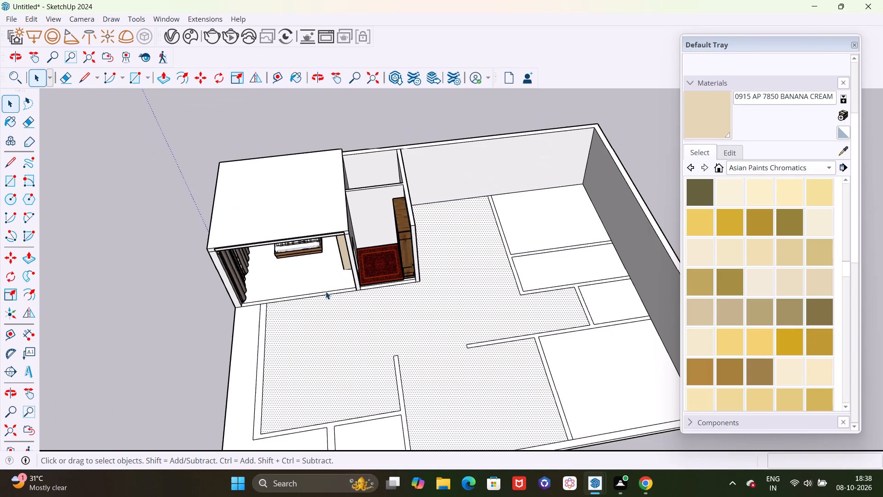
click(99, 305)
scroll(167, 308, down, 7)
middle_drag(193, 341, 298, 369)
scroll(310, 350, up, 8)
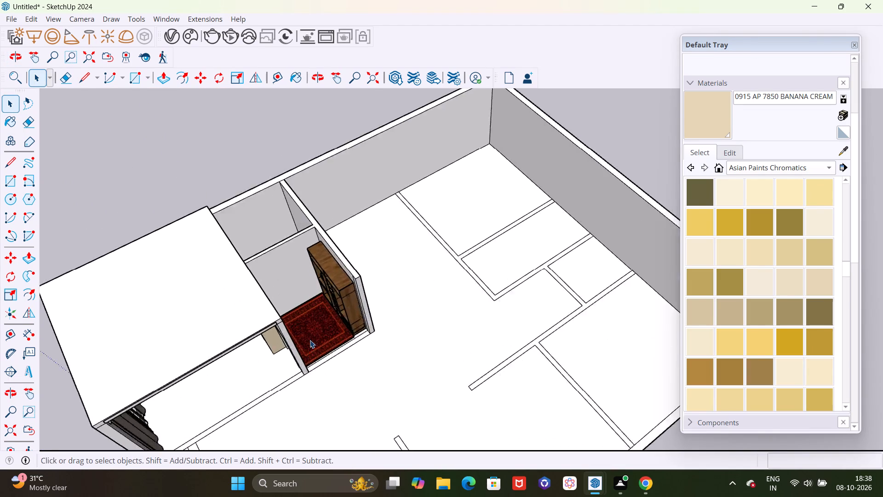
scroll(310, 340, up, 4)
middle_drag(313, 298, 254, 317)
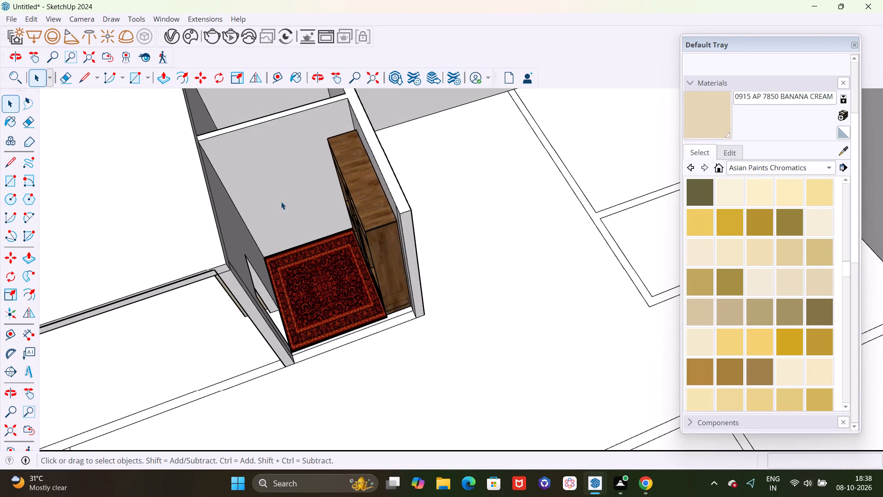
scroll(284, 206, down, 5)
middle_drag(320, 259, 513, 253)
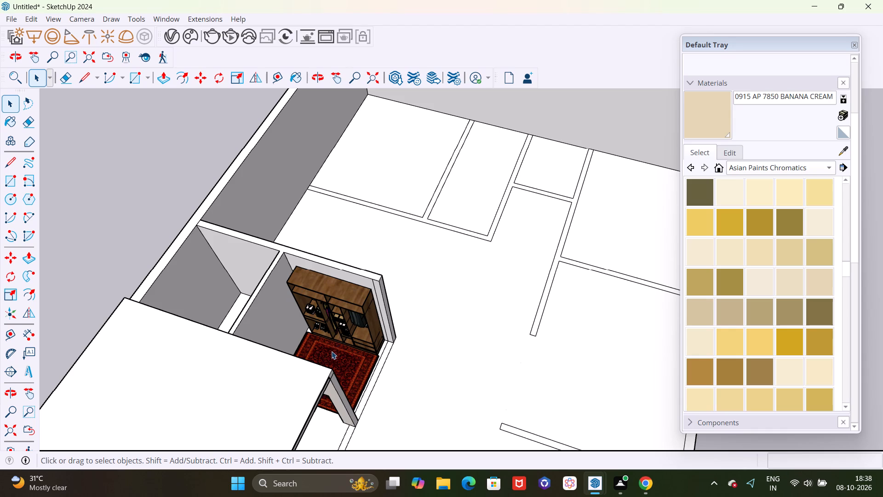
middle_drag(332, 351, 198, 354)
scroll(288, 236, up, 5)
scroll(288, 237, down, 4)
middle_drag(325, 315, 225, 277)
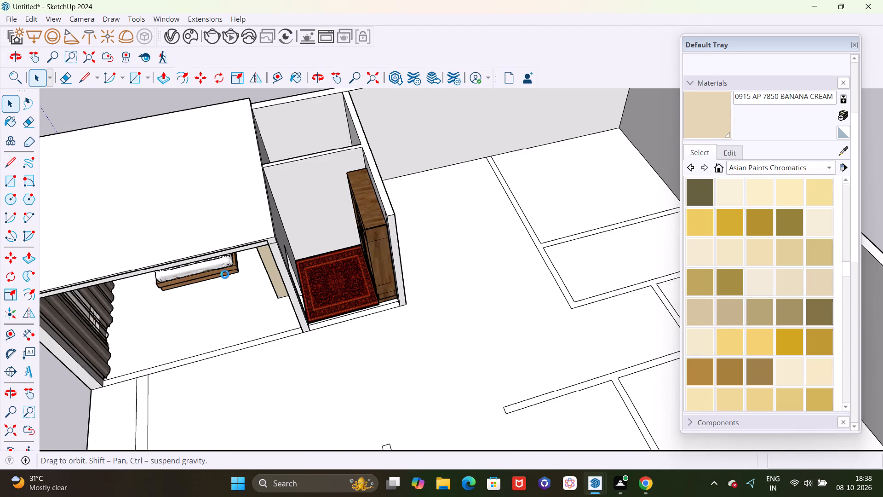
scroll(301, 189, up, 9)
scroll(310, 190, down, 5)
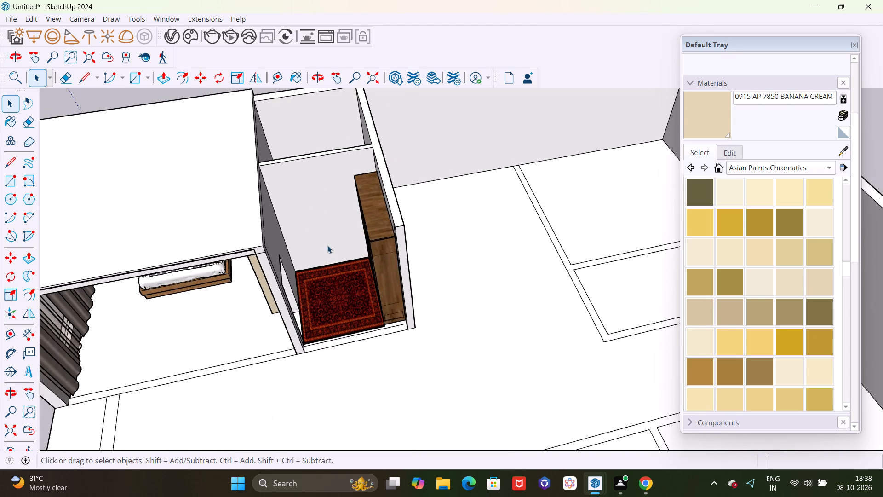
middle_drag(343, 286, 321, 232)
scroll(310, 181, up, 5)
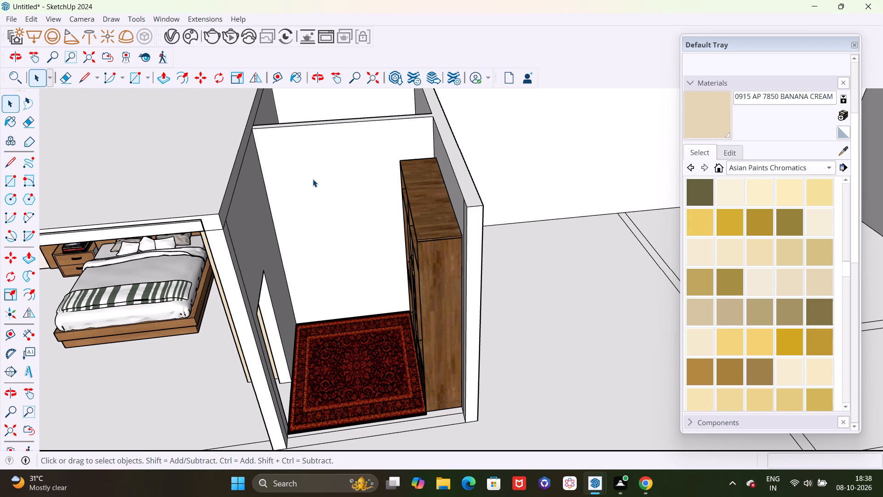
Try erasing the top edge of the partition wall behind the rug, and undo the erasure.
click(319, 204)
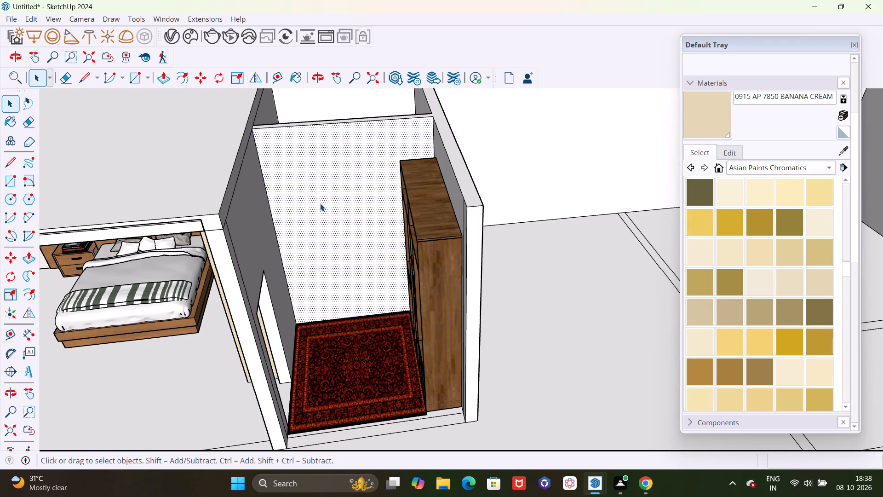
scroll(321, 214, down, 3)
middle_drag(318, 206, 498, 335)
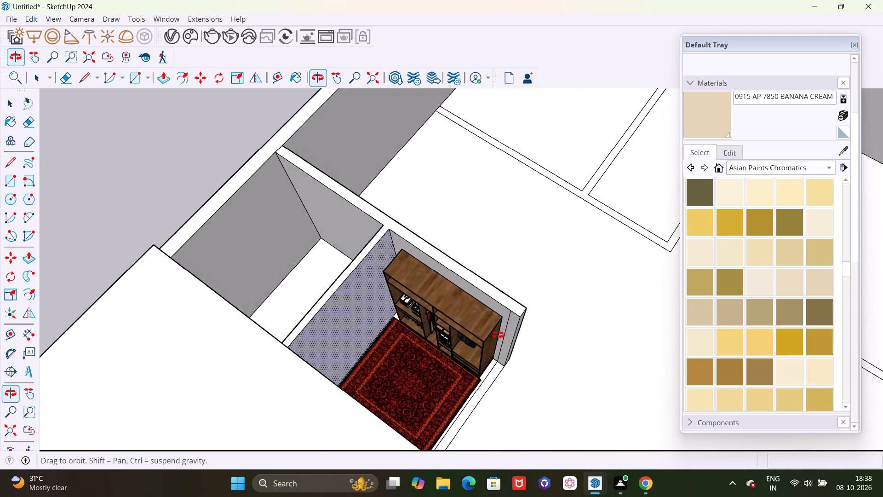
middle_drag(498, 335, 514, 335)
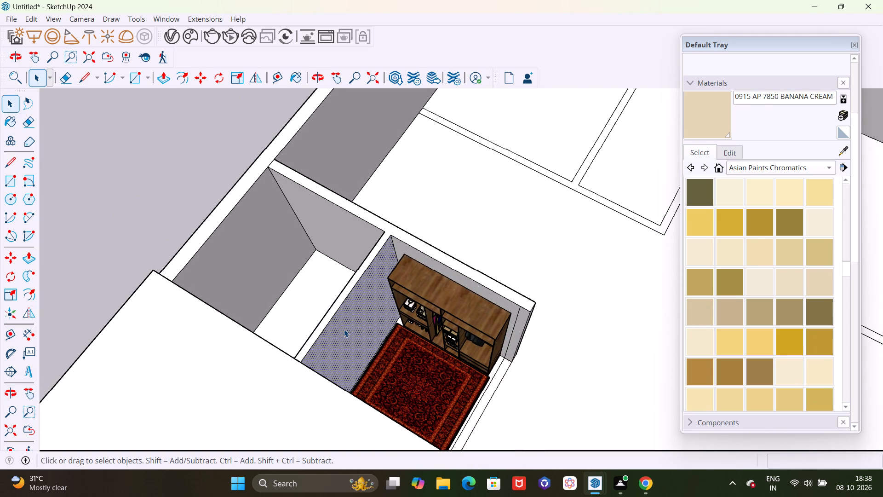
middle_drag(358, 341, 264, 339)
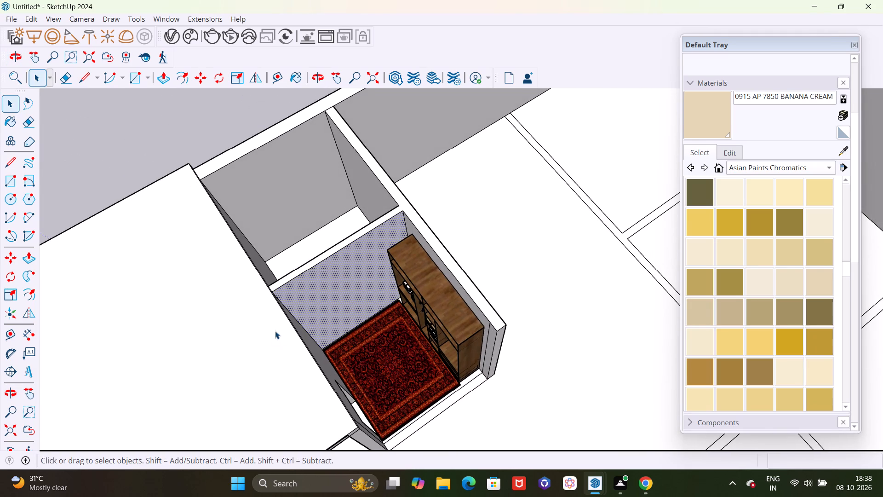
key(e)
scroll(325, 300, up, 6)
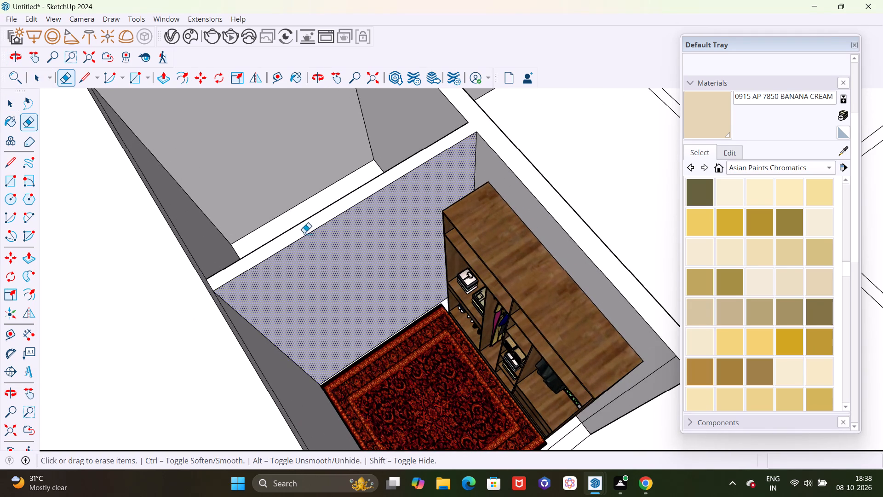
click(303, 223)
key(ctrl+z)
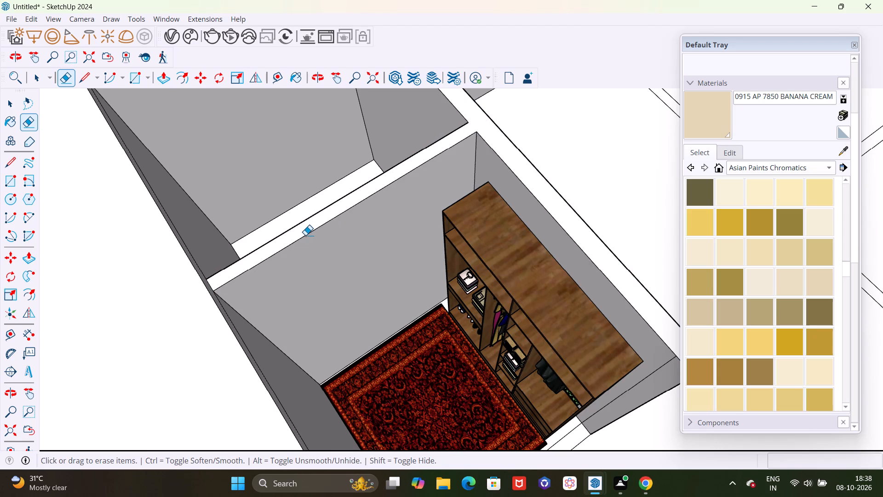
Draw a 4" line across the partition wall's top where it meets the wall behind the wardrobe.
scroll(334, 255, down, 3)
key(l)
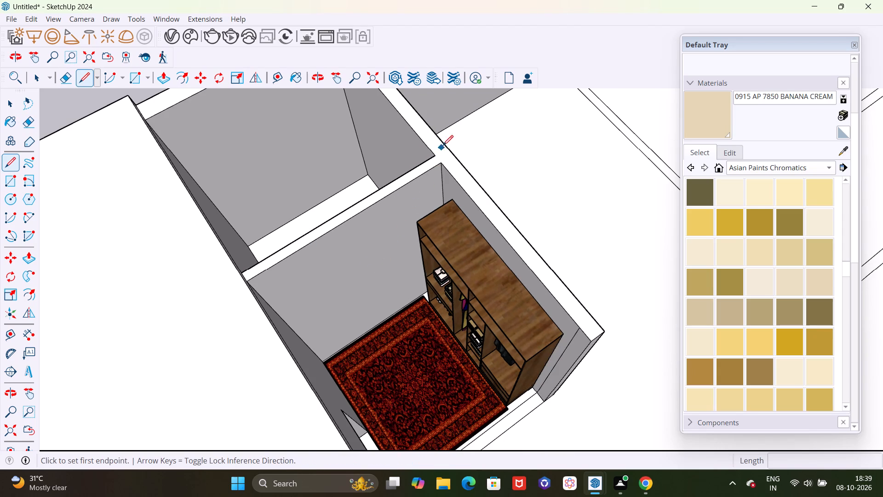
click(443, 163)
click(433, 157)
key(space)
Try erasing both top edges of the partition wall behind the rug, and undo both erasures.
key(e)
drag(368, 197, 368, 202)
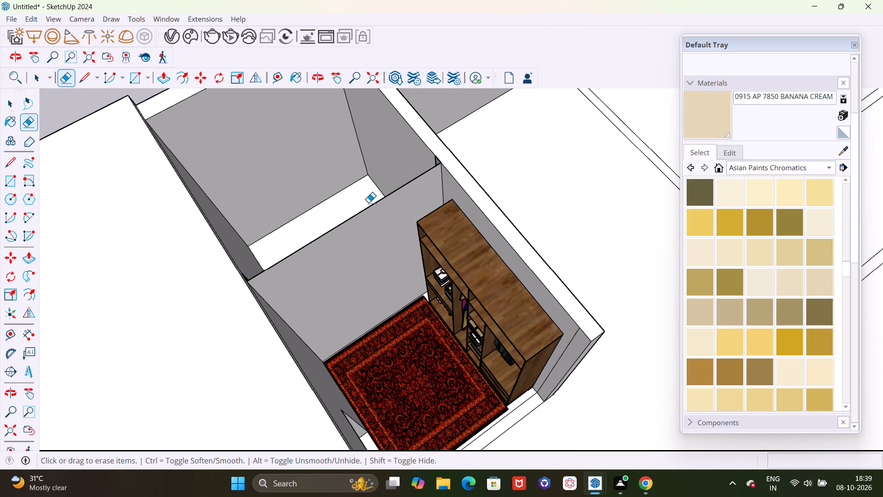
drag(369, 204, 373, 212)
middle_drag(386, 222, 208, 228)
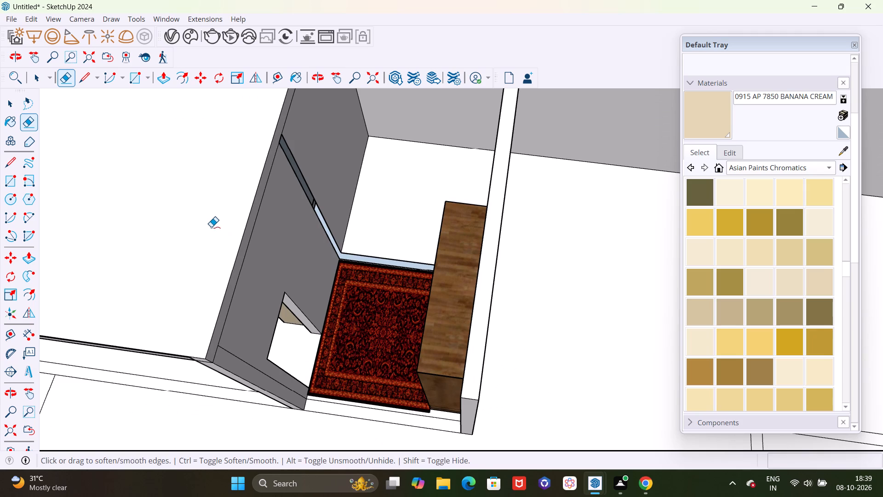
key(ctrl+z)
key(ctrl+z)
Examine the partition wall from the side of the adjoining empty room.
scroll(305, 266, down, 4)
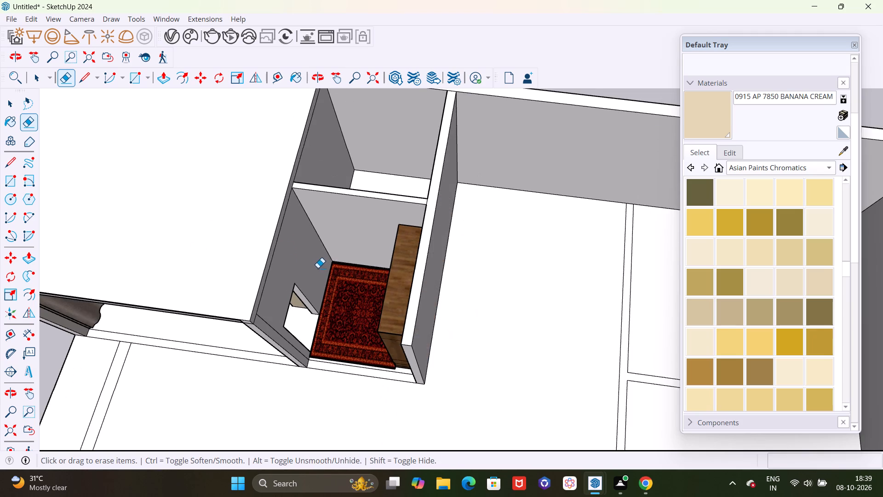
middle_drag(320, 266, 841, 231)
scroll(545, 359, up, 4)
scroll(437, 318, down, 3)
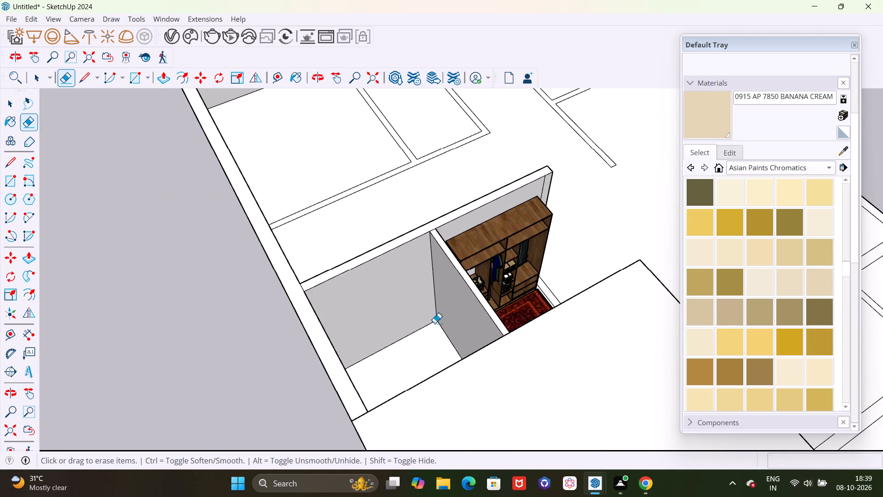
middle_drag(424, 350, 730, 276)
scroll(553, 293, up, 4)
scroll(516, 295, down, 4)
key(space)
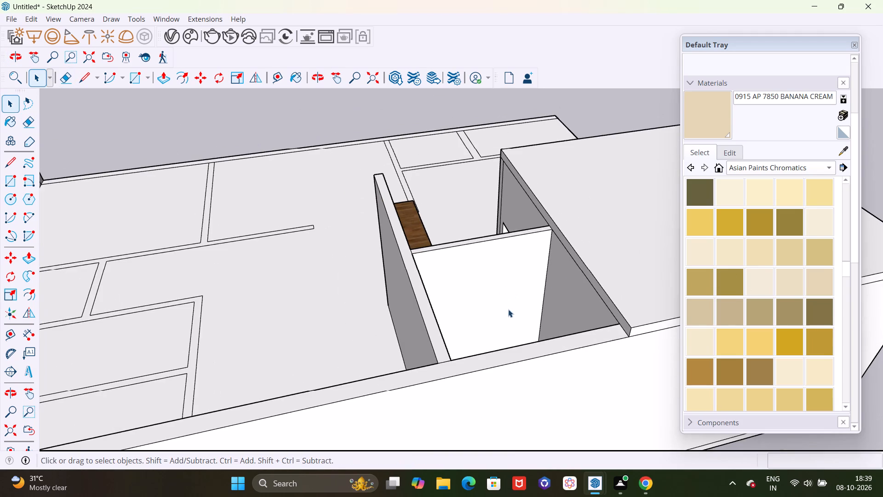
Examine the bedroom, the wardrobe area and the partition wall behind the rug from several sides.
scroll(505, 280, up, 6)
scroll(464, 233, down, 8)
middle_drag(451, 263, 473, 326)
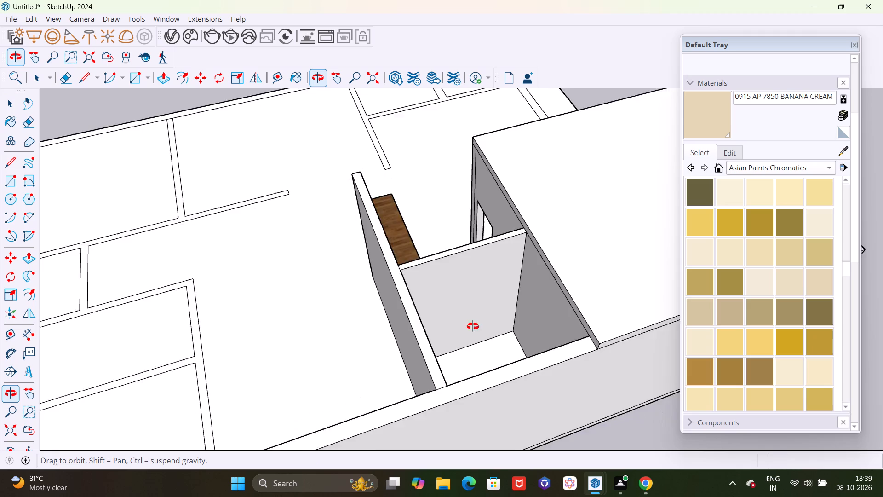
middle_drag(473, 326, 868, 293)
middle_drag(351, 307, 831, 237)
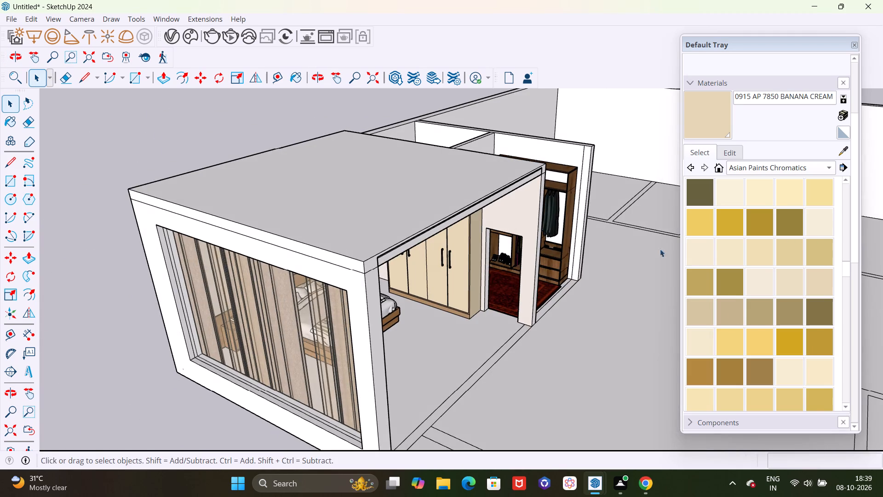
middle_drag(637, 274, 510, 148)
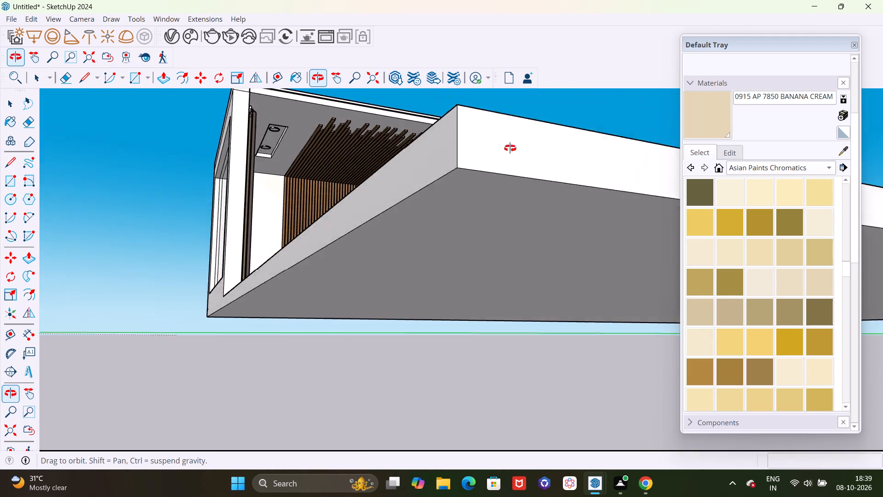
middle_drag(510, 148, 461, 212)
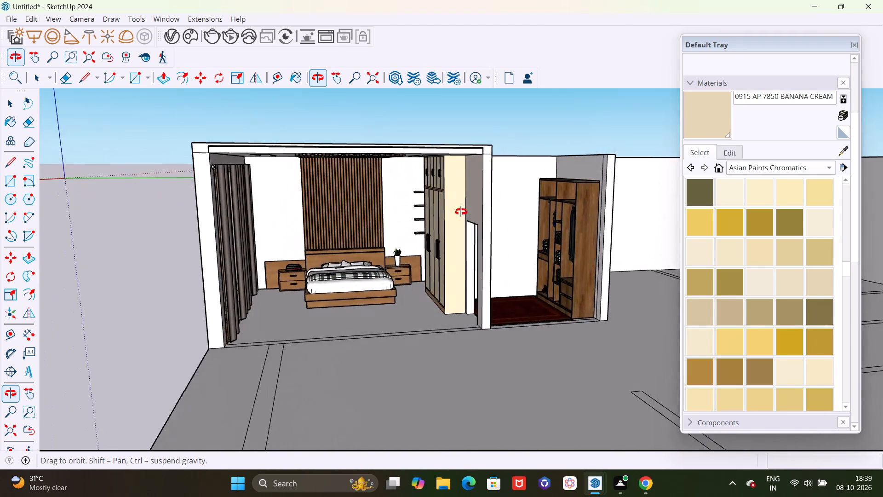
middle_drag(461, 212, 490, 333)
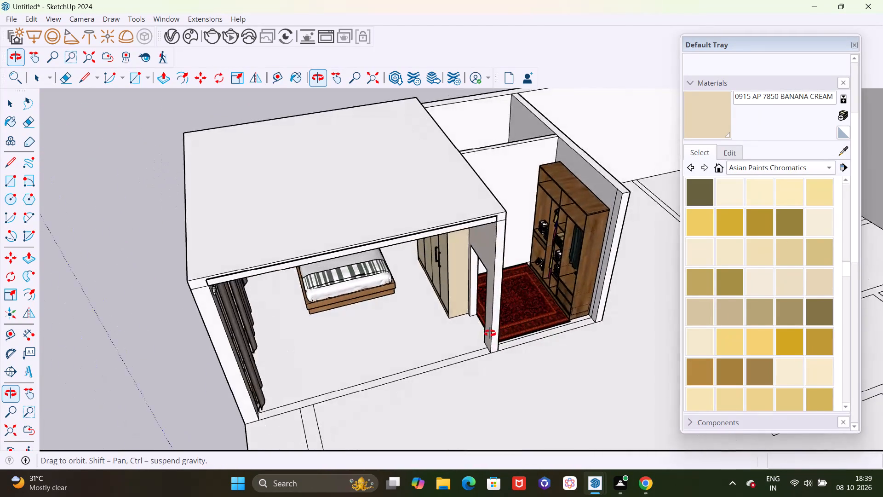
middle_drag(490, 333, 424, 360)
scroll(407, 303, down, 9)
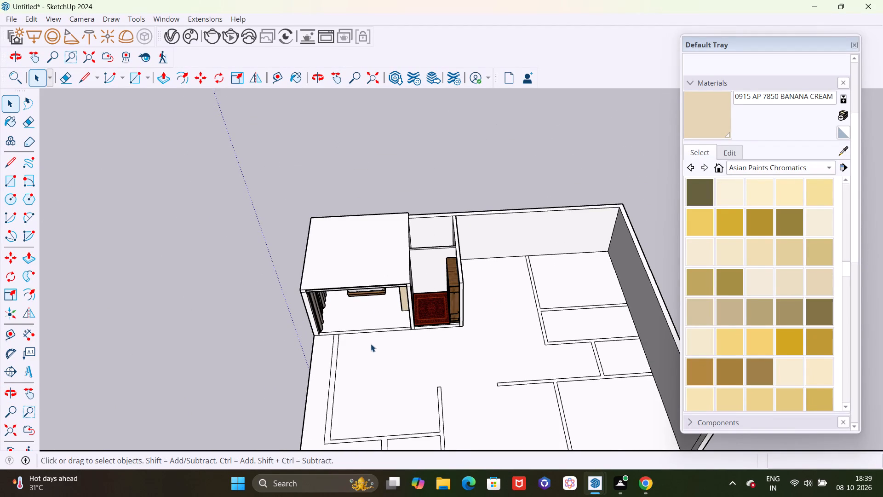
scroll(371, 344, down, 4)
middle_drag(372, 339, 455, 282)
scroll(430, 289, up, 4)
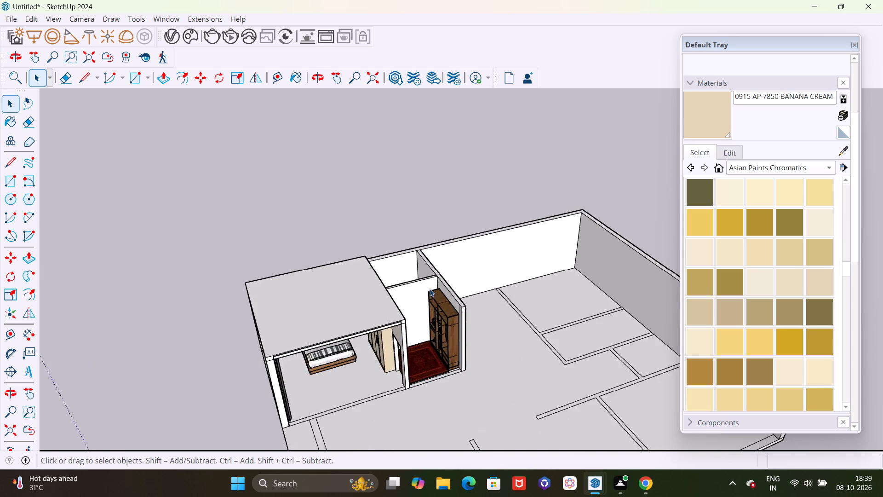
scroll(430, 289, up, 5)
scroll(395, 353, up, 1)
middle_drag(414, 370, 453, 394)
scroll(436, 310, up, 4)
scroll(396, 281, down, 4)
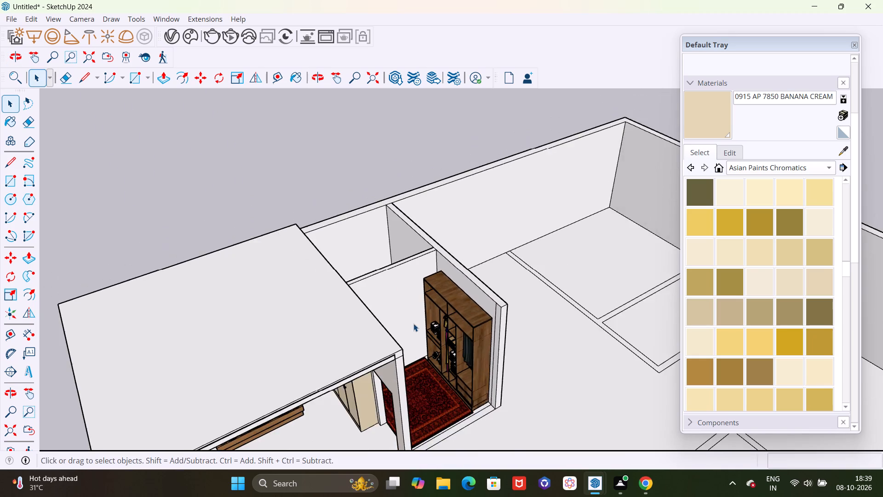
Push the partition wall's face on the empty-room side 3" inward toward the wardrobe area.
middle_drag(416, 324, 317, 363)
scroll(401, 307, up, 5)
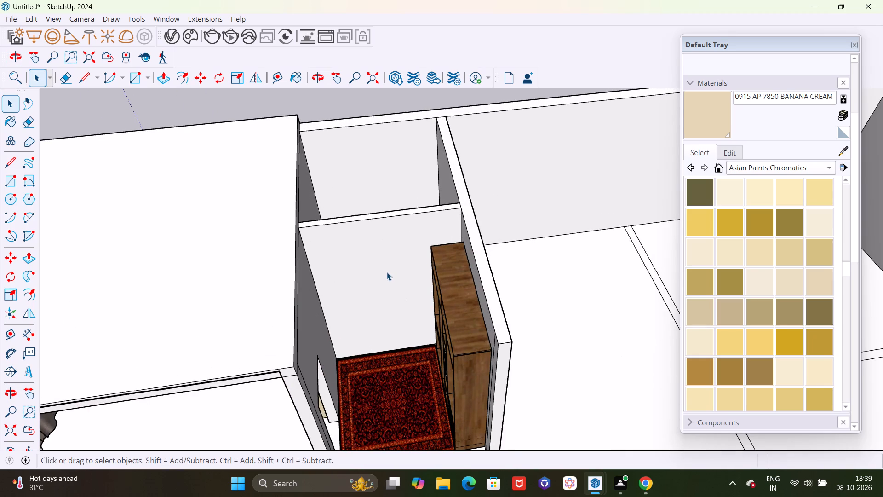
scroll(385, 272, up, 2)
middle_drag(383, 275, 537, 293)
scroll(430, 311, up, 1)
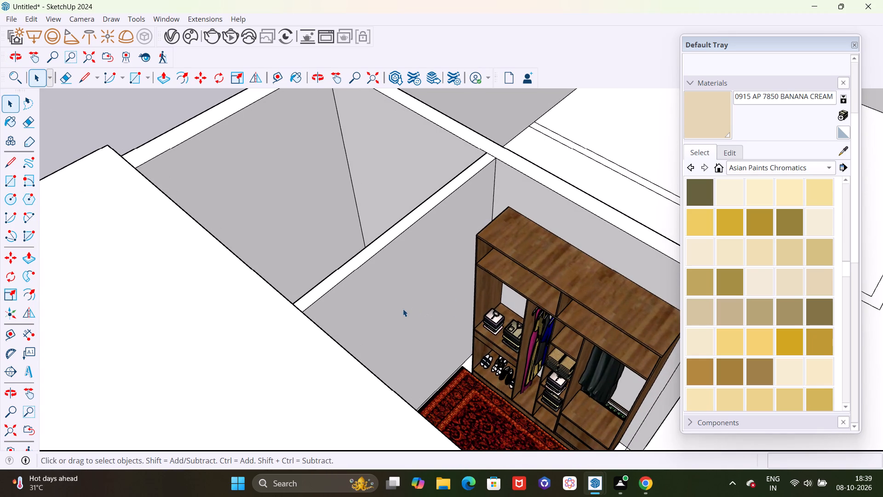
key(p)
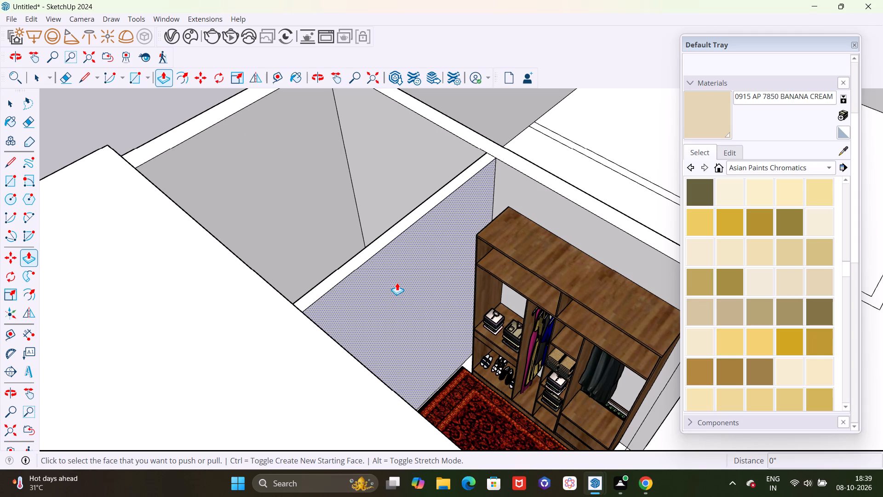
scroll(397, 283, down, 3)
middle_drag(397, 283, 613, 300)
scroll(428, 288, up, 1)
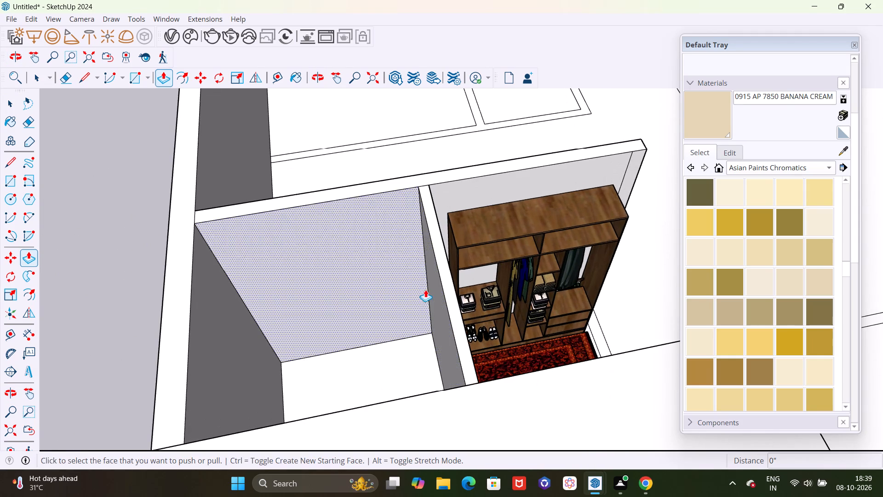
middle_drag(436, 317, 476, 318)
click(463, 318)
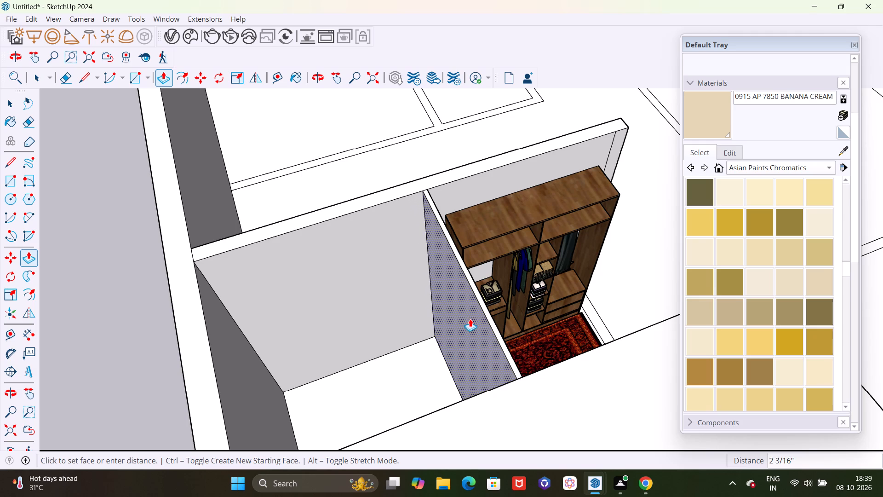
key(3)
key(shift+quotedbl)
key(Return)
Measure the thickness of the partition wall across its top.
scroll(440, 306, down, 3)
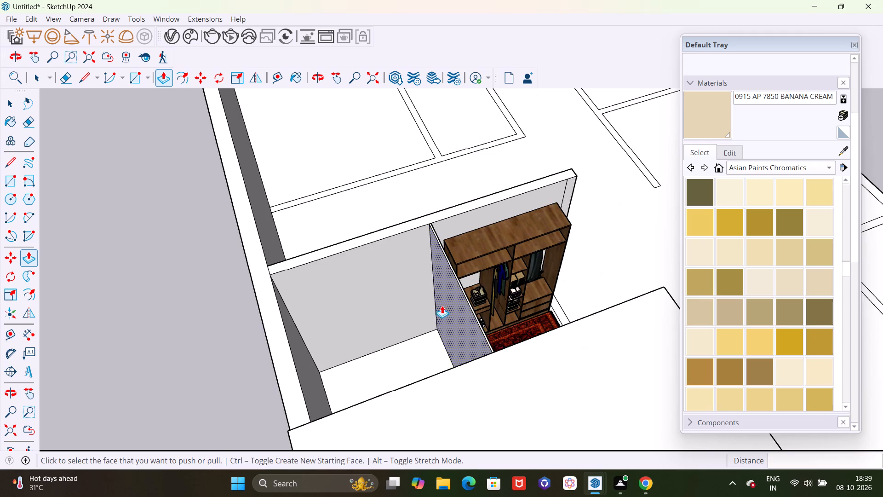
middle_drag(508, 322, 283, 358)
scroll(403, 324, up, 15)
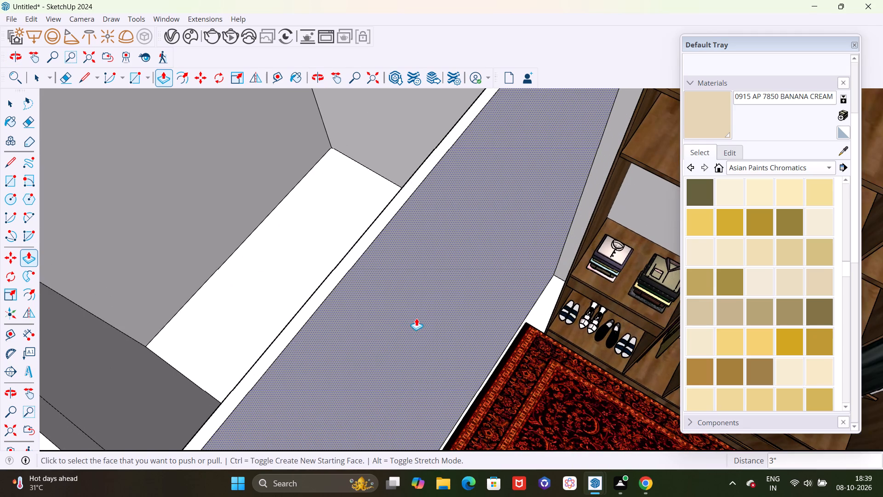
scroll(370, 265, down, 4)
key(t)
scroll(370, 244, up, 4)
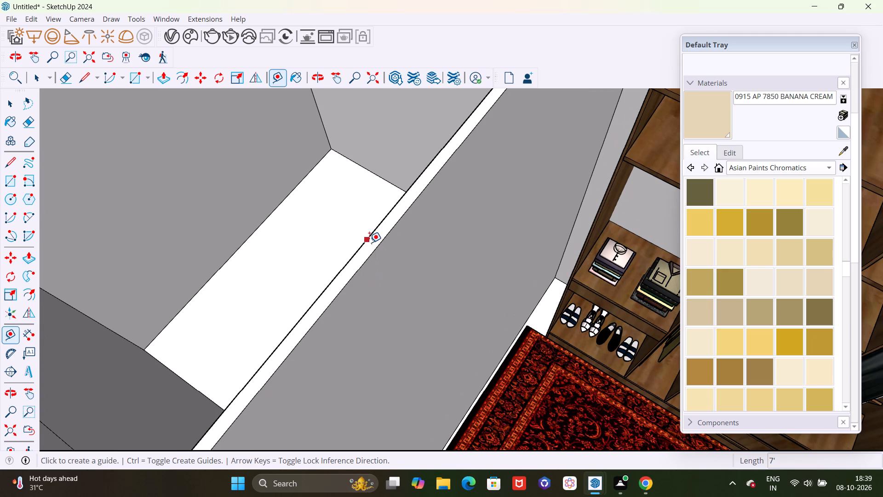
click(369, 243)
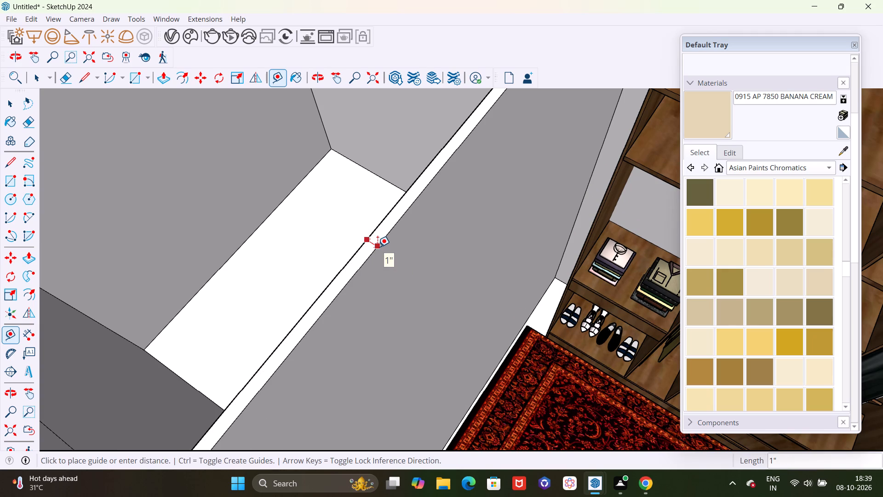
key(1)
scroll(380, 249, down, 4)
scroll(407, 277, down, 4)
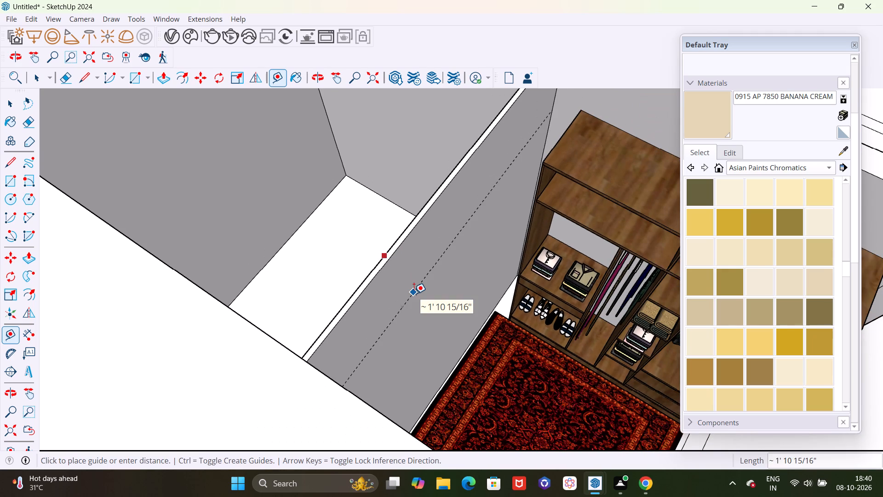
key(Escape)
Pull the partition wall's empty-room face outward by 1" to thicken the wall.
scroll(413, 297, down, 4)
middle_drag(410, 302, 664, 282)
scroll(447, 280, up, 5)
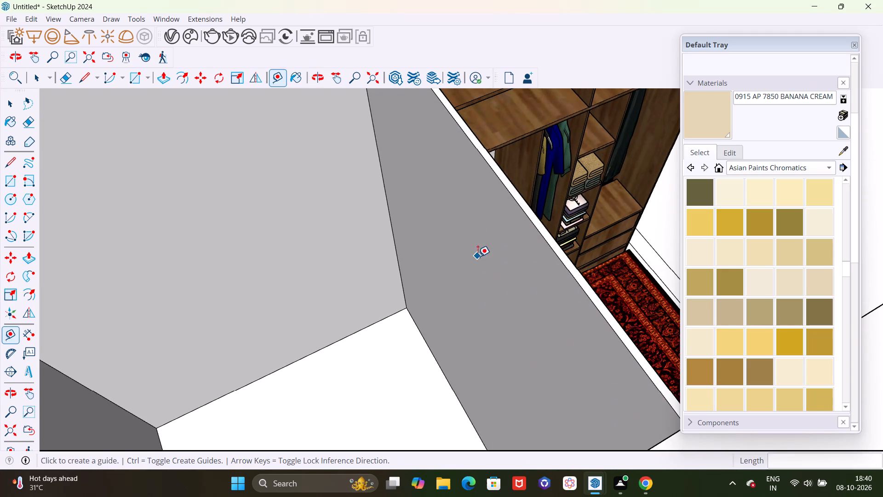
key(space)
key(p)
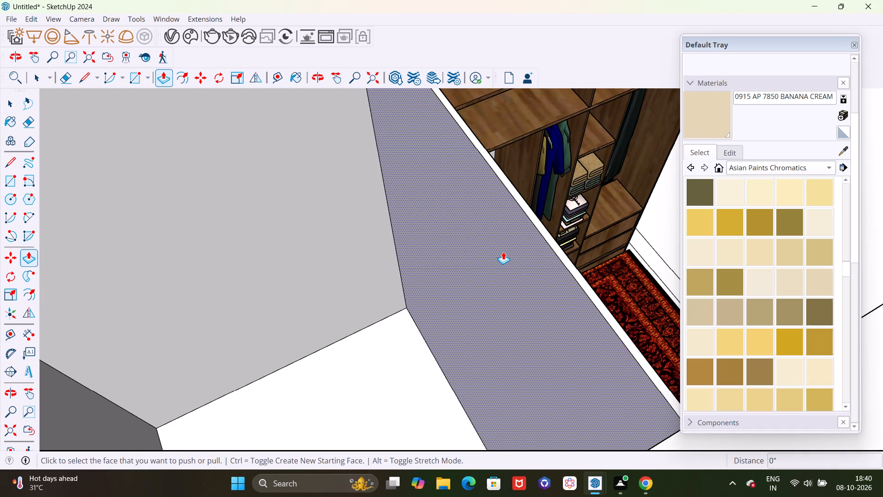
click(503, 252)
text(1")
key(Return)
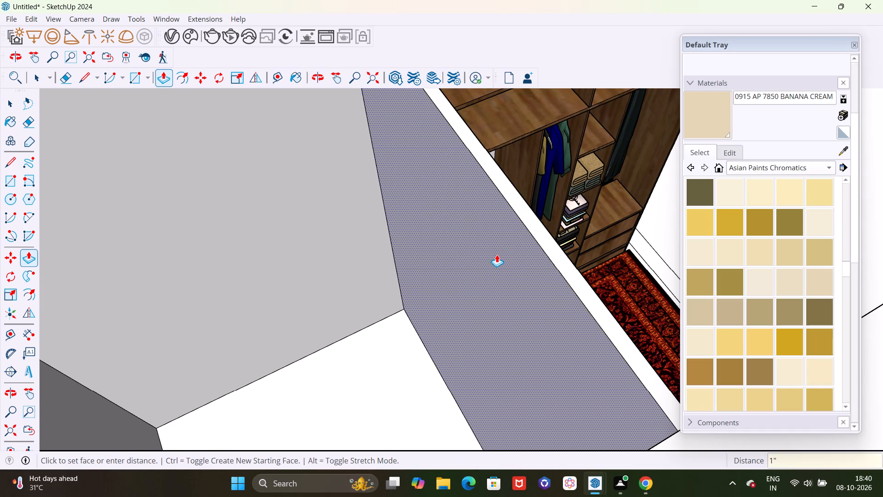
scroll(470, 260, down, 5)
key(space)
Copy the partition wall's rug-side face with its edges to open ground beside the apartment, about 55' 3" away.
scroll(420, 266, down, 5)
middle_drag(482, 261, 134, 304)
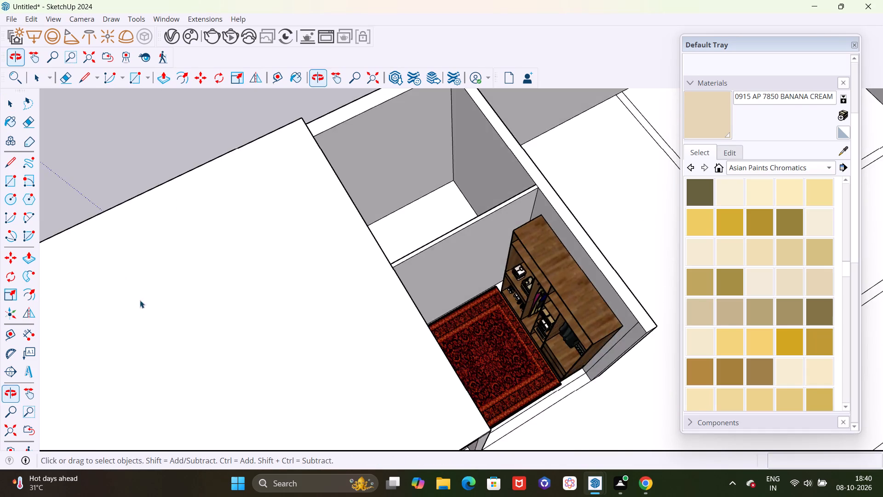
scroll(462, 273, up, 5)
scroll(464, 265, down, 5)
middle_drag(510, 340, 389, 278)
scroll(444, 258, up, 5)
scroll(405, 220, down, 3)
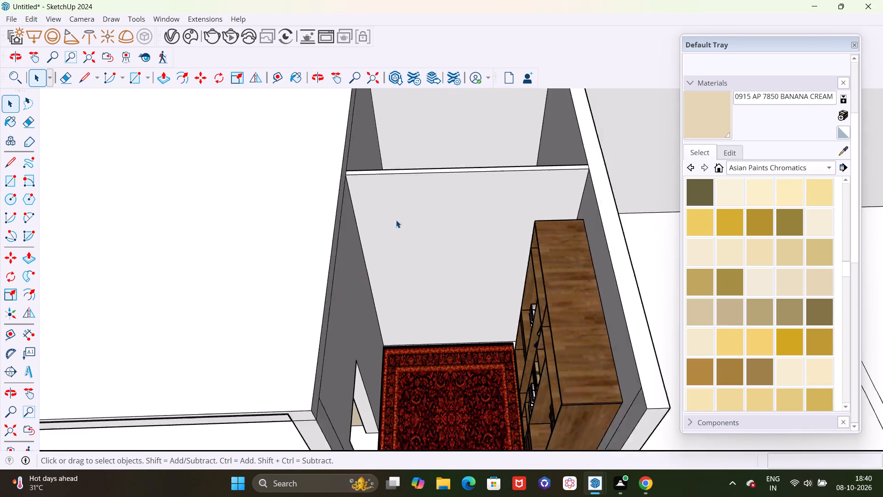
scroll(396, 220, down, 3)
middle_drag(447, 306, 451, 265)
double_click(424, 227)
scroll(432, 248, up, 3)
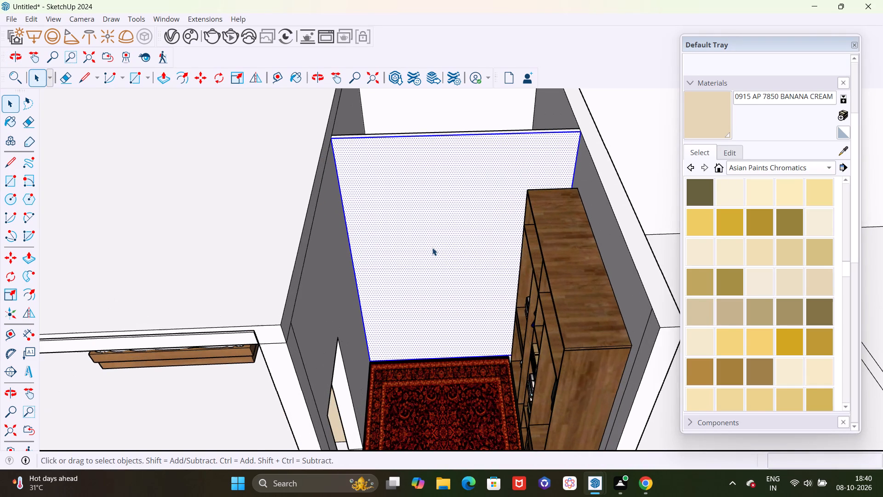
key(m)
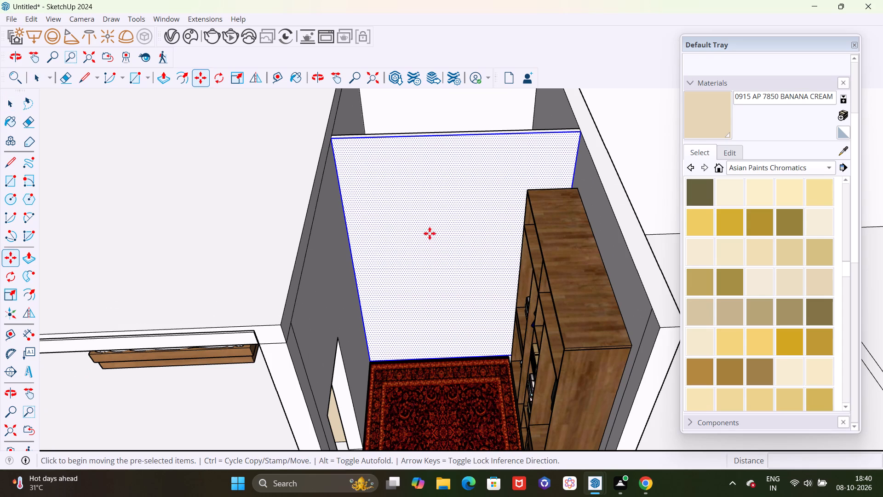
scroll(374, 365, up, 4)
click(368, 362)
scroll(368, 362, down, 2)
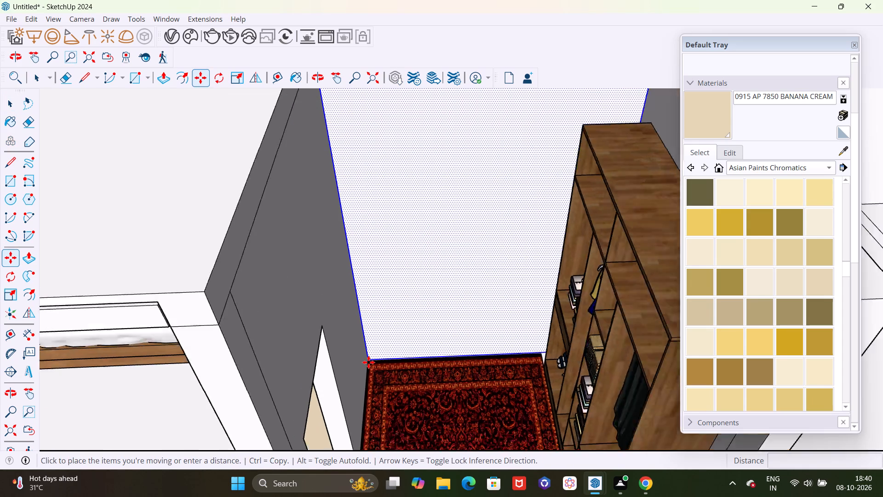
scroll(368, 362, down, 2)
scroll(368, 361, down, 20)
scroll(368, 361, down, 2)
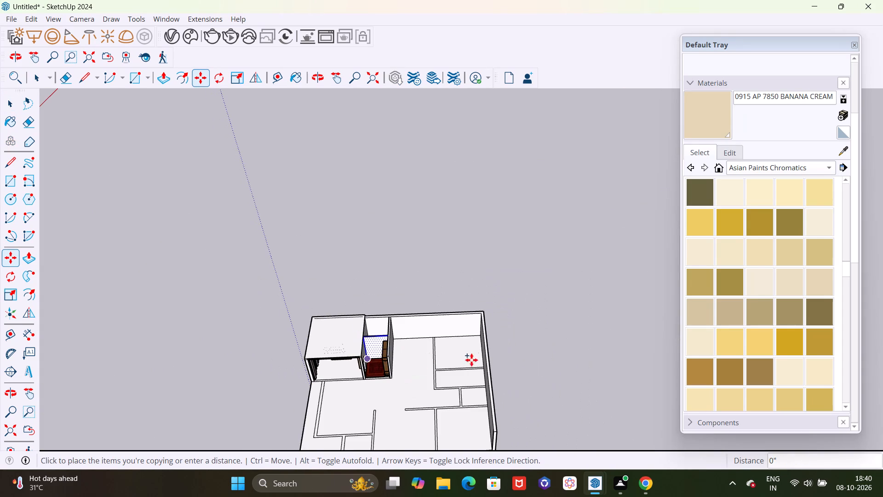
click(553, 341)
scroll(348, 358, up, 9)
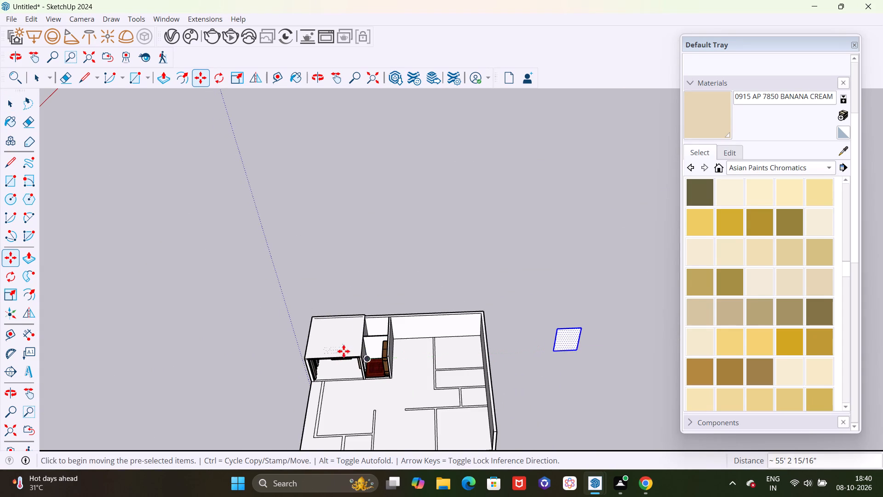
key(space)
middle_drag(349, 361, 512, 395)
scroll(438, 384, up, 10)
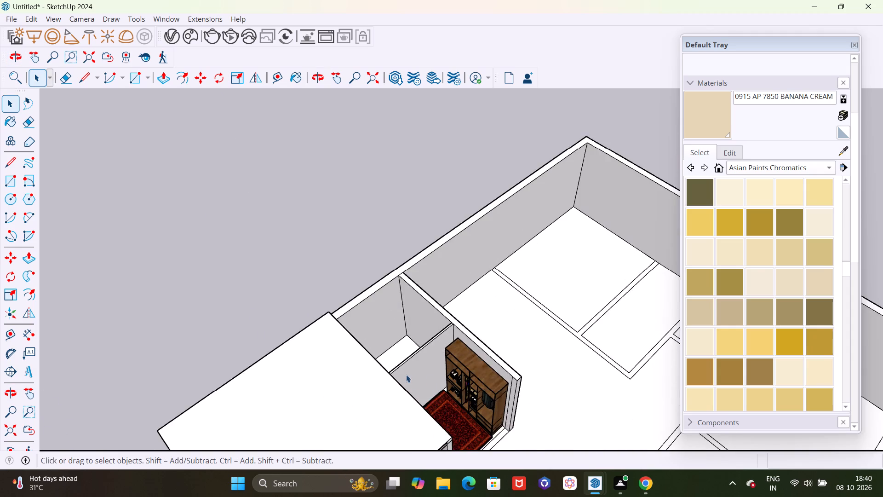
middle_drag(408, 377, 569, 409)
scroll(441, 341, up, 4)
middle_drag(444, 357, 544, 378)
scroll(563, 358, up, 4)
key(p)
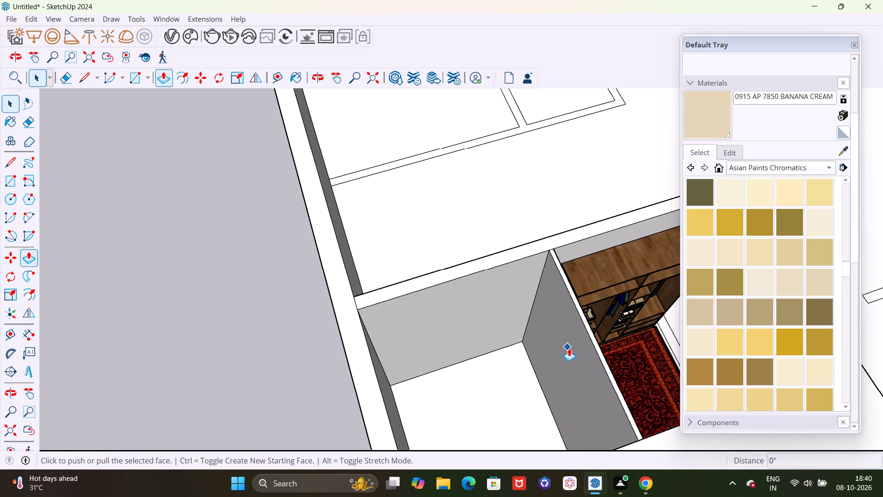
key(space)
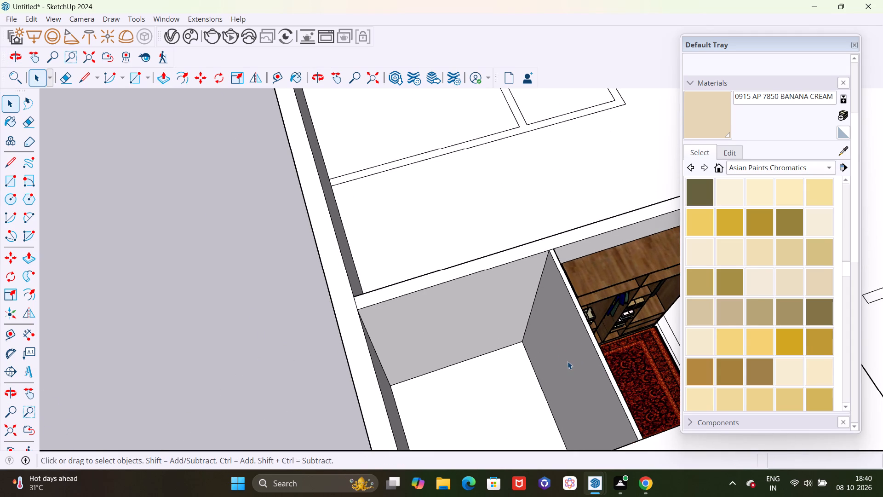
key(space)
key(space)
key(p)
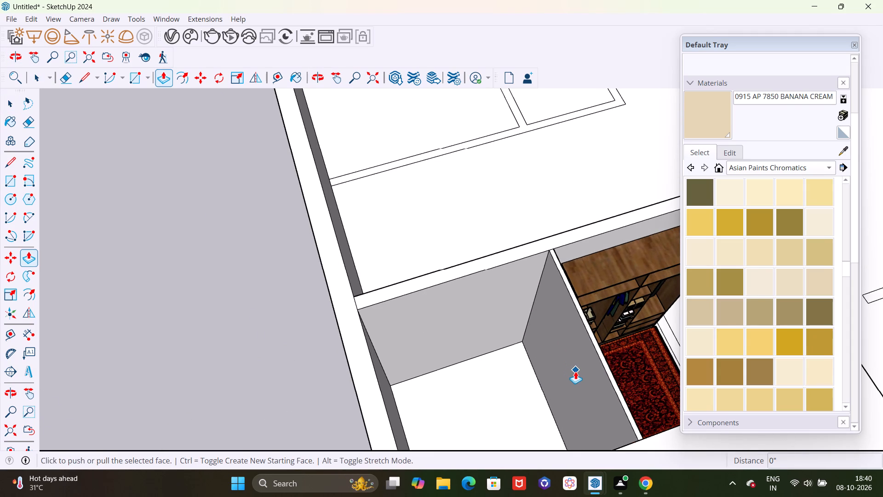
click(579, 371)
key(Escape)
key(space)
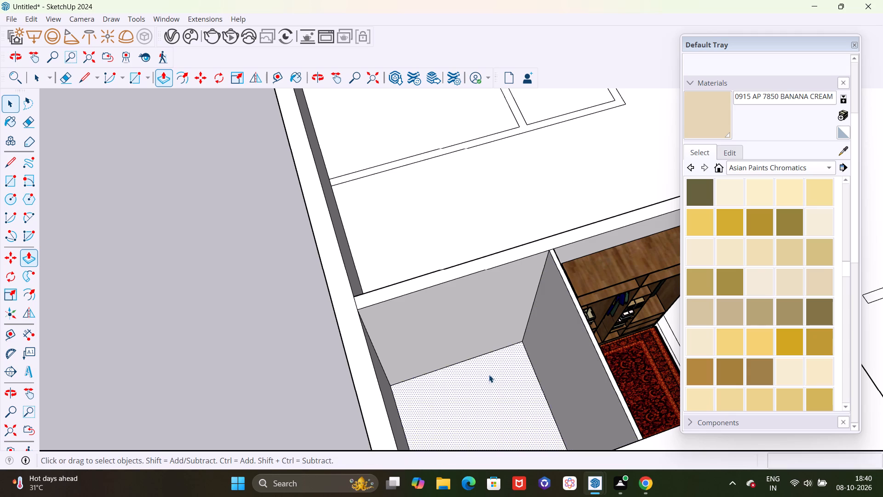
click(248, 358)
Push the partition wall's empty-room face 2" through to its rug side to remove the wall between the empty room and wardrobe area.
scroll(624, 368, down, 2)
scroll(594, 386, up, 9)
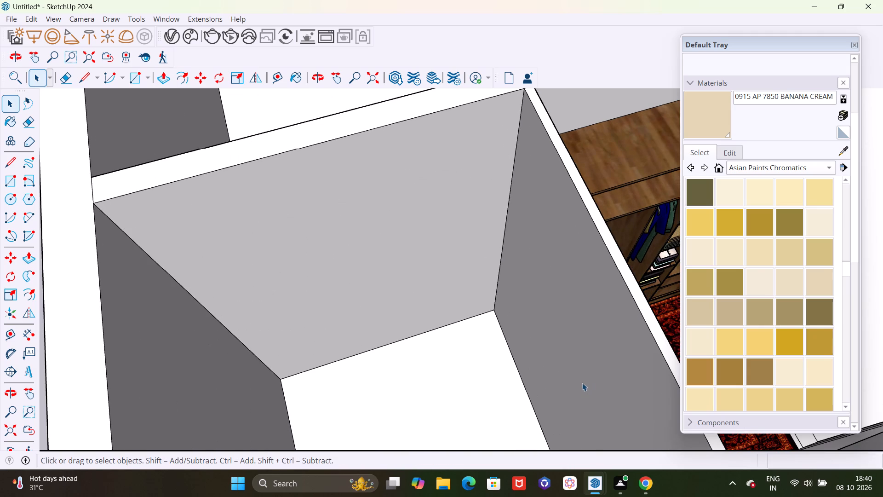
key(p)
click(581, 364)
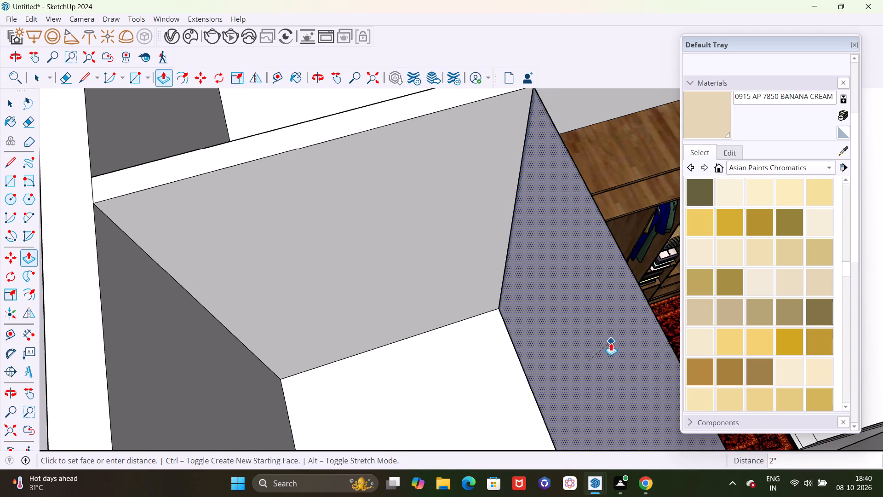
click(653, 318)
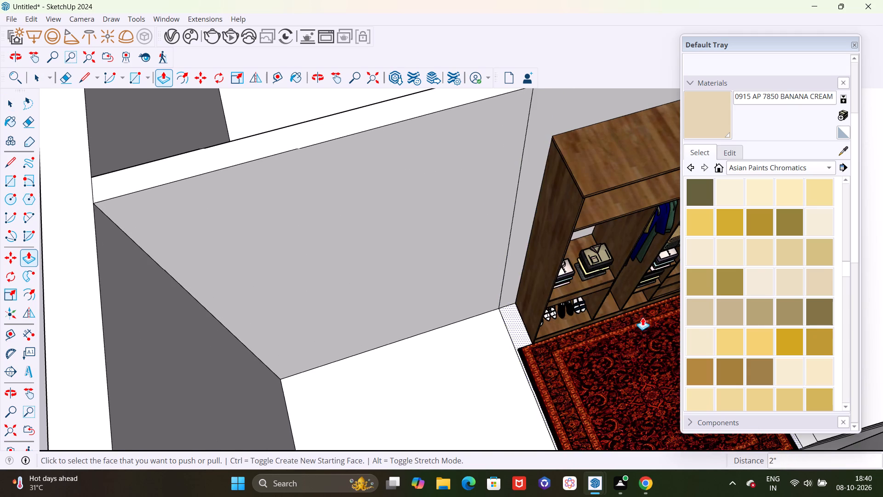
scroll(382, 253, down, 11)
middle_drag(519, 273, 0, 331)
scroll(407, 290, down, 4)
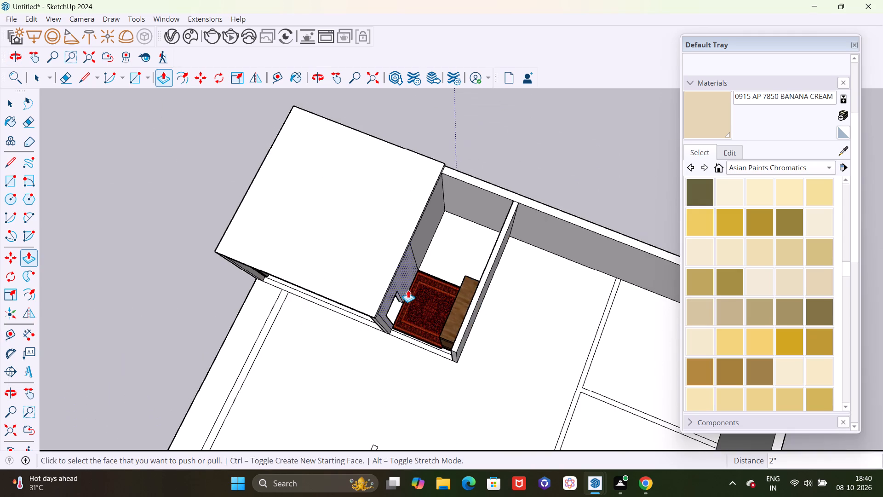
middle_drag(429, 369, 376, 185)
scroll(414, 285, up, 5)
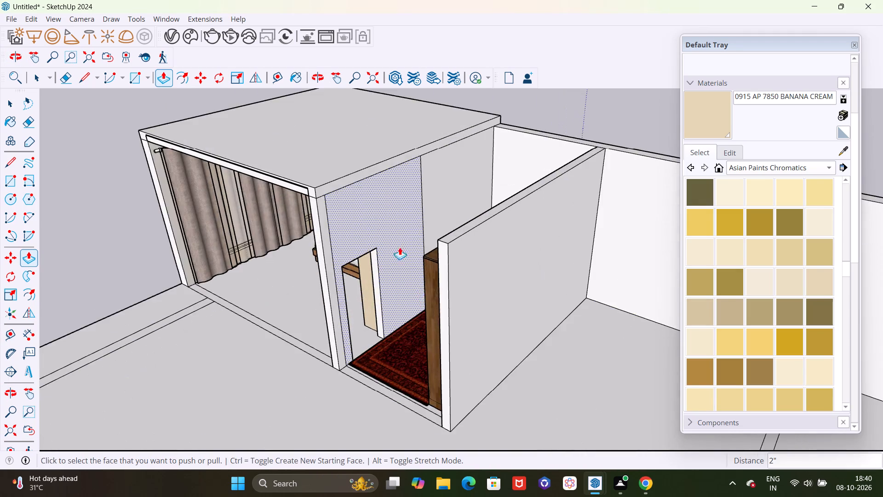
scroll(367, 233, down, 4)
key(space)
Divide the copied wall face outside the apartment with a 10' vertical line between its bottom and top edge midpoints.
scroll(198, 214, down, 20)
scroll(198, 214, down, 3)
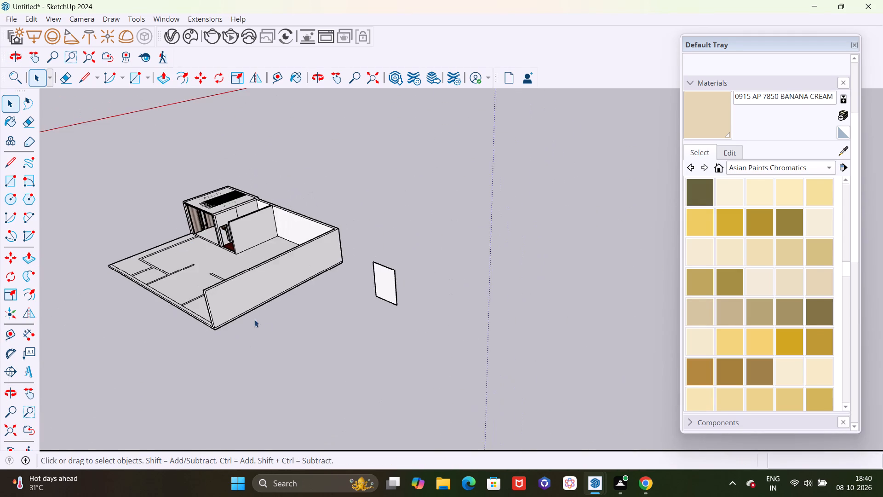
middle_drag(318, 343, 546, 364)
scroll(554, 331, up, 5)
scroll(492, 249, down, 1)
scroll(492, 251, up, 11)
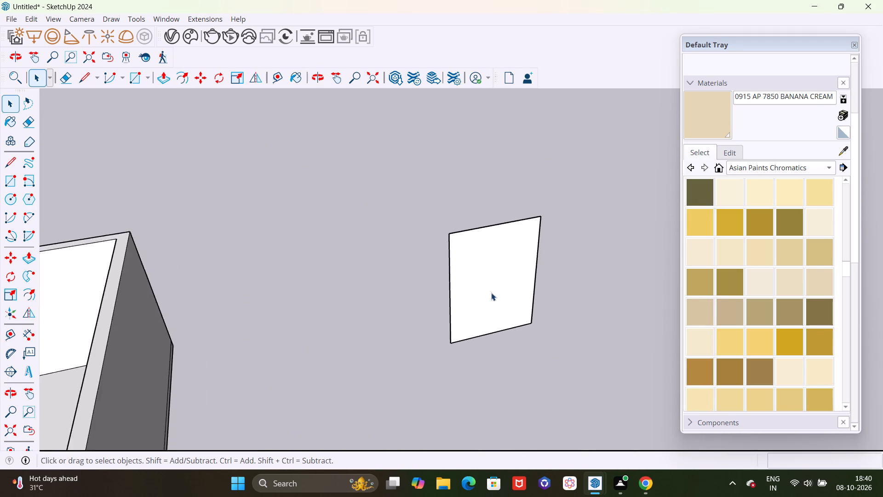
scroll(491, 293, up, 3)
middle_drag(567, 400, 488, 332)
key(space)
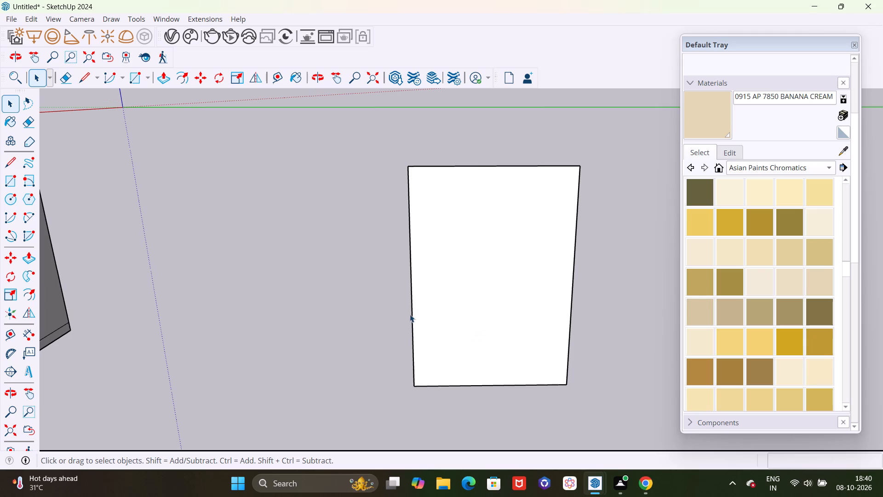
key(l)
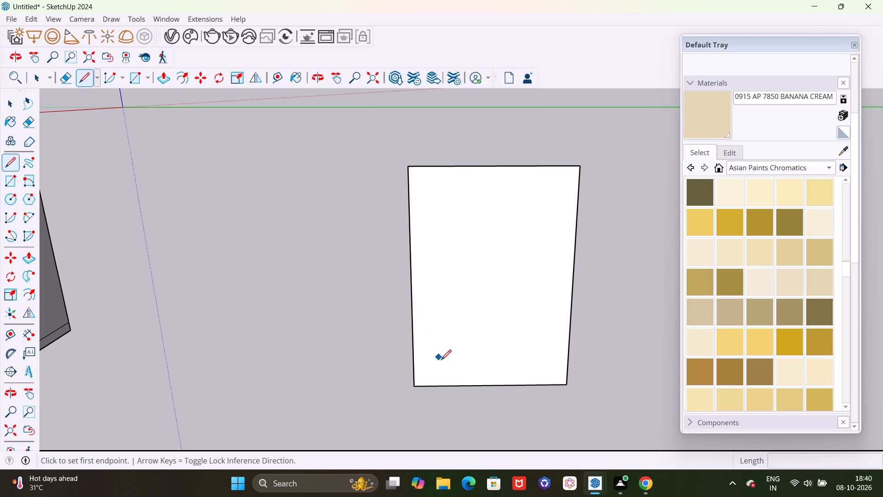
click(491, 387)
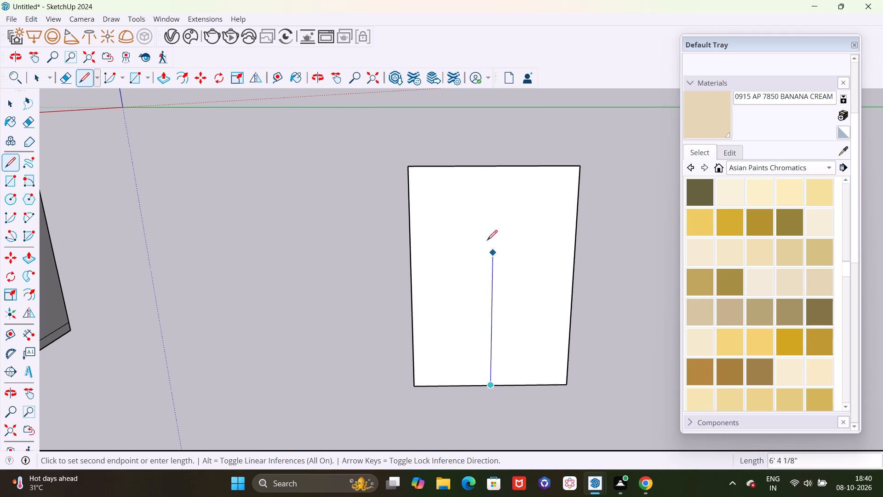
click(496, 167)
Extrude one half of the divided face outward by 2" on its back side.
scroll(476, 256, down, 5)
middle_drag(463, 286, 794, 333)
scroll(487, 242, up, 7)
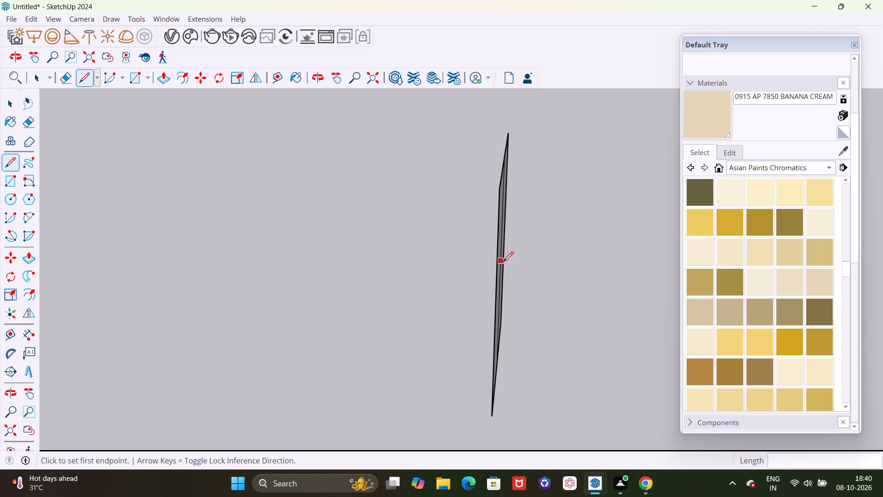
scroll(503, 262, up, 2)
scroll(511, 284, down, 5)
middle_drag(545, 313, 468, 338)
scroll(488, 303, up, 4)
key(space)
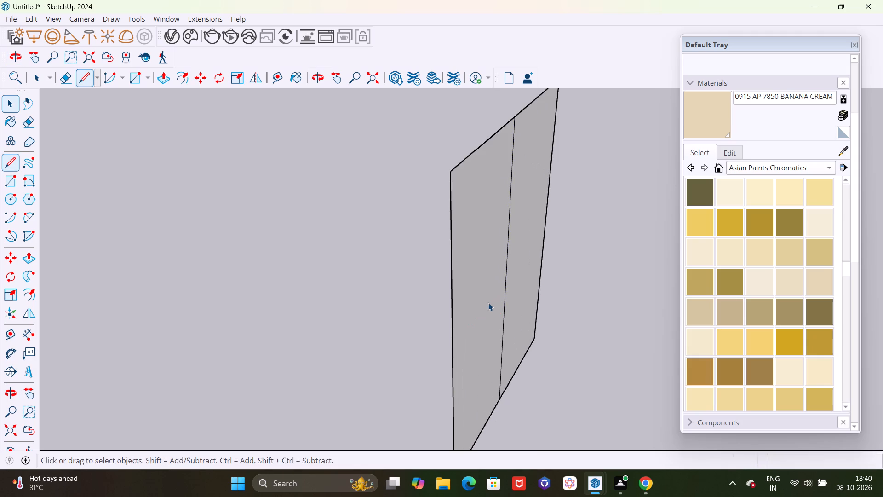
key(p)
click(472, 290)
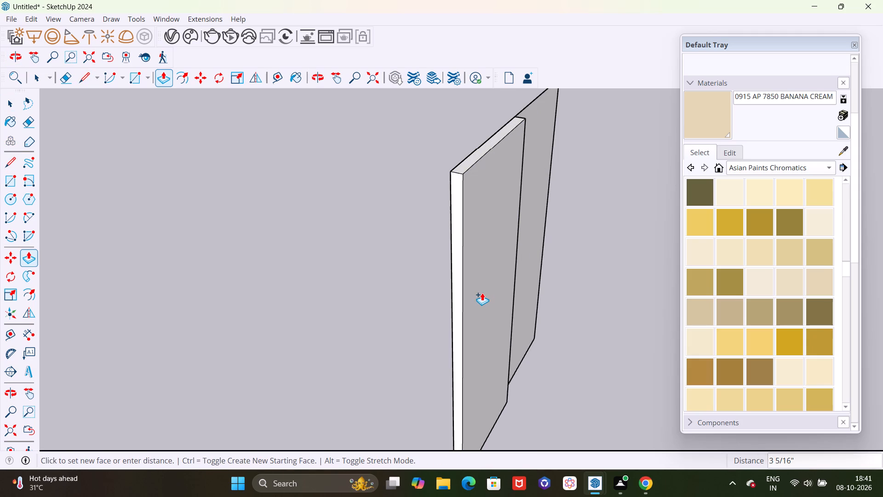
key(2)
key(shift+quotedbl)
key(Return)
Extrude the other half of the divided face by 2" toward the opposite side, offsetting the two panels.
scroll(469, 302, down, 4)
middle_drag(410, 313, 415, 315)
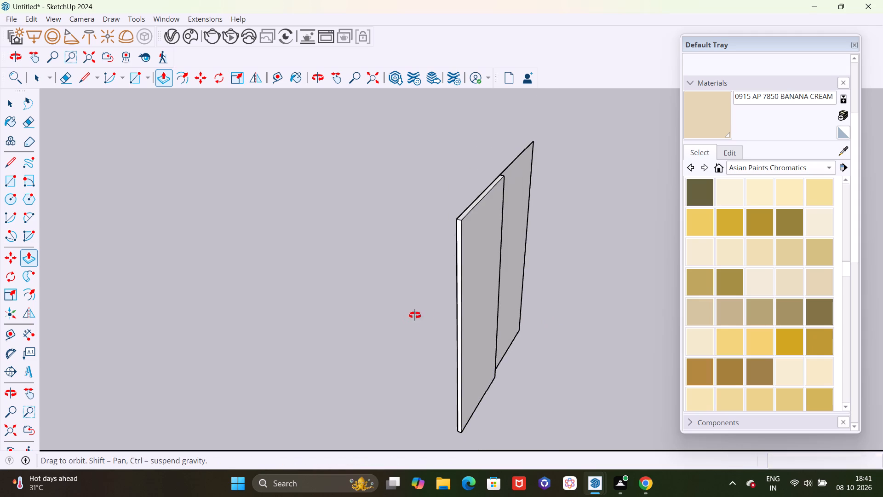
middle_drag(415, 315, 682, 320)
scroll(460, 218, up, 3)
key(space)
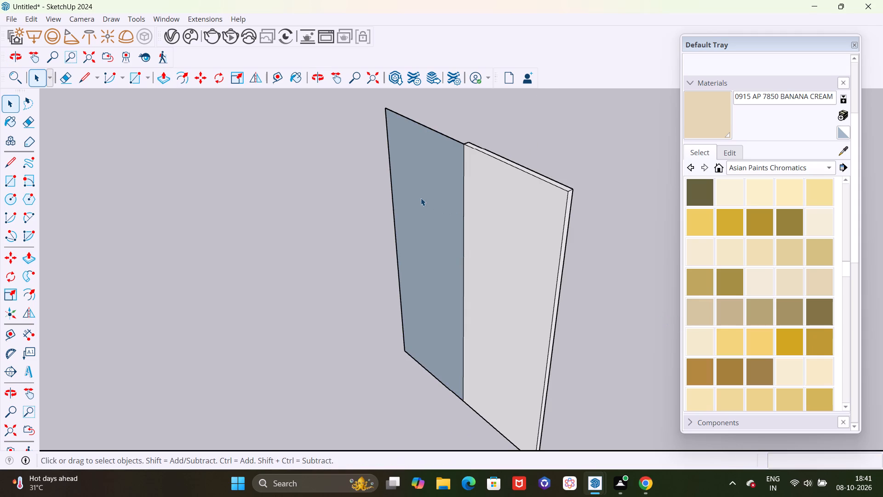
key(p)
click(428, 188)
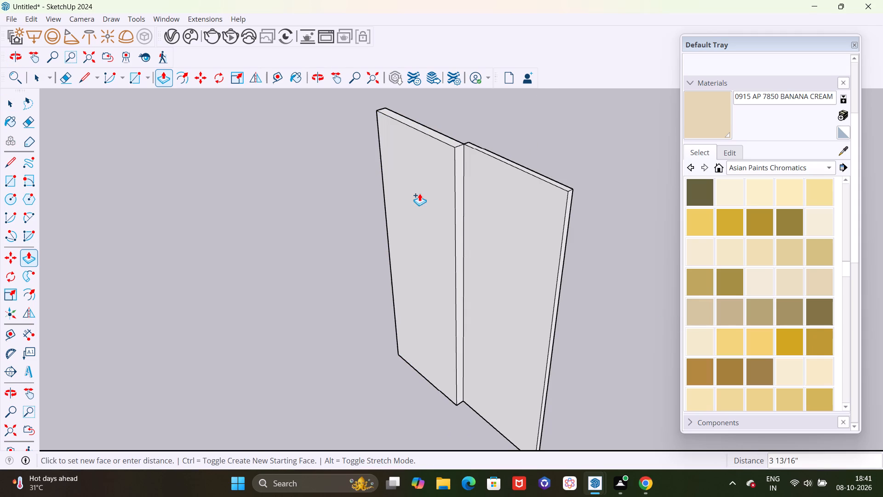
text(2")
key(Return)
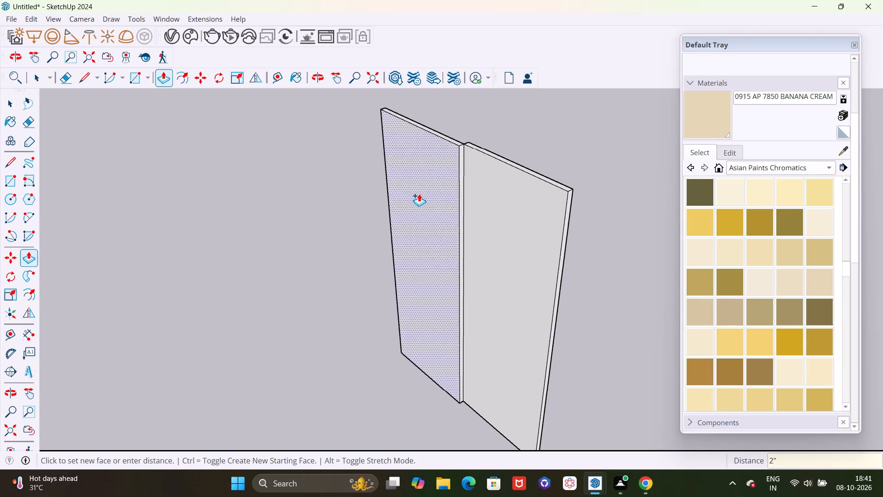
key(space)
Examine the two offset panels beside the apartment from several angles and distances.
scroll(404, 203, down, 10)
middle_drag(541, 333, 92, 334)
scroll(486, 252, down, 5)
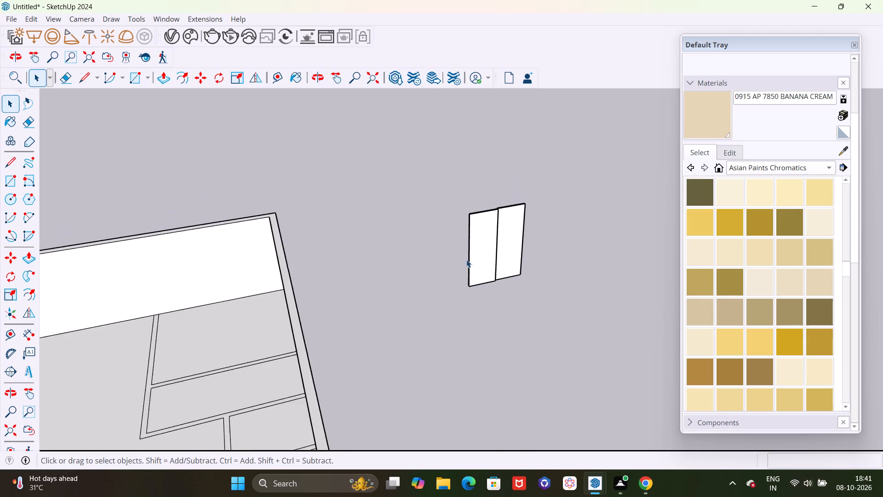
middle_drag(598, 339, 465, 267)
scroll(559, 238, up, 5)
scroll(484, 219, up, 5)
scroll(430, 208, down, 5)
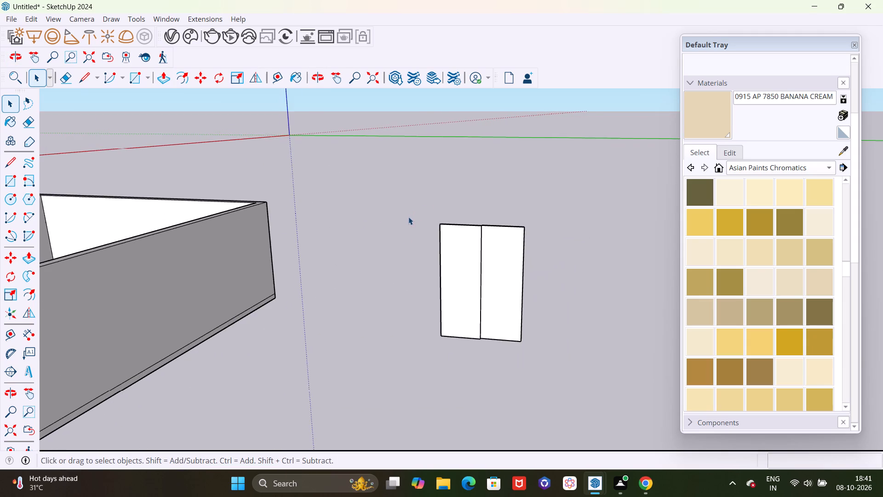
scroll(404, 228, down, 5)
scroll(384, 259, down, 2)
scroll(456, 258, down, 5)
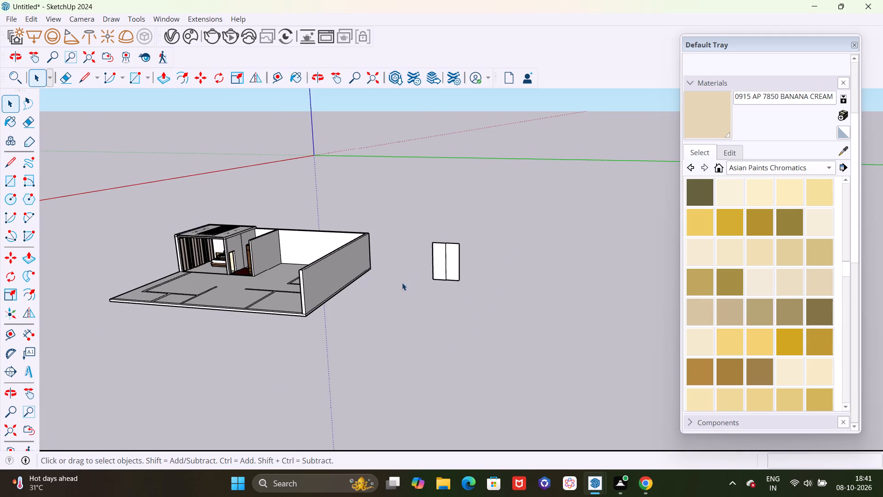
middle_drag(402, 283, 502, 298)
scroll(485, 259, up, 5)
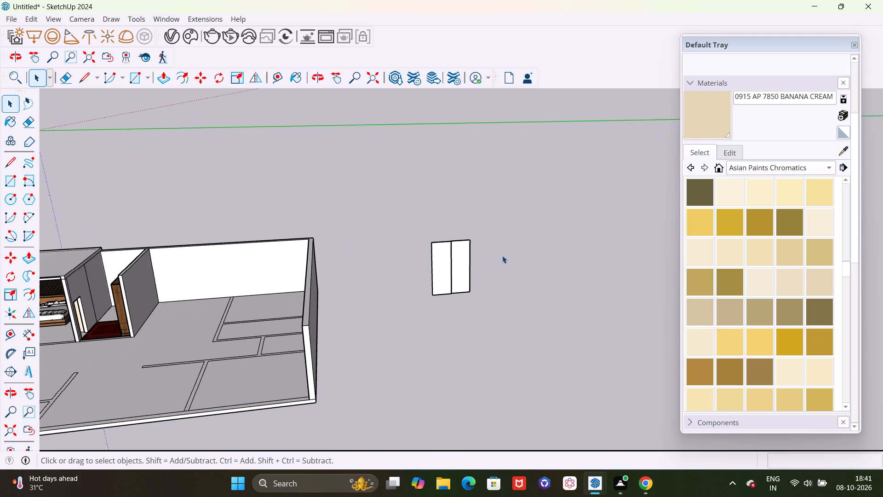
scroll(505, 256, down, 4)
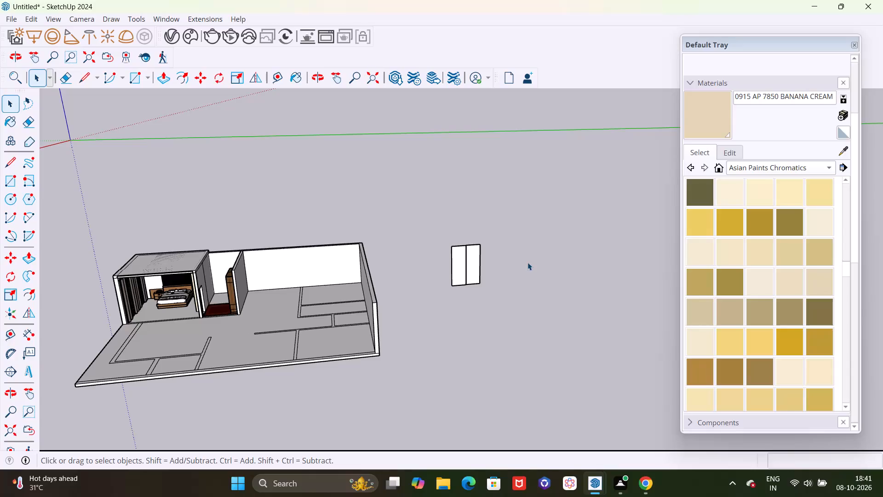
scroll(482, 260, up, 6)
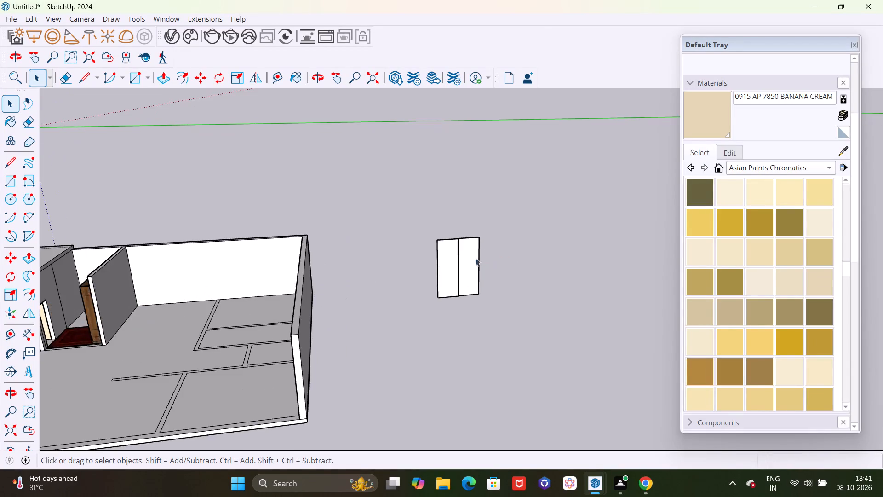
scroll(476, 258, up, 5)
scroll(426, 260, down, 6)
middle_drag(424, 267, 847, 374)
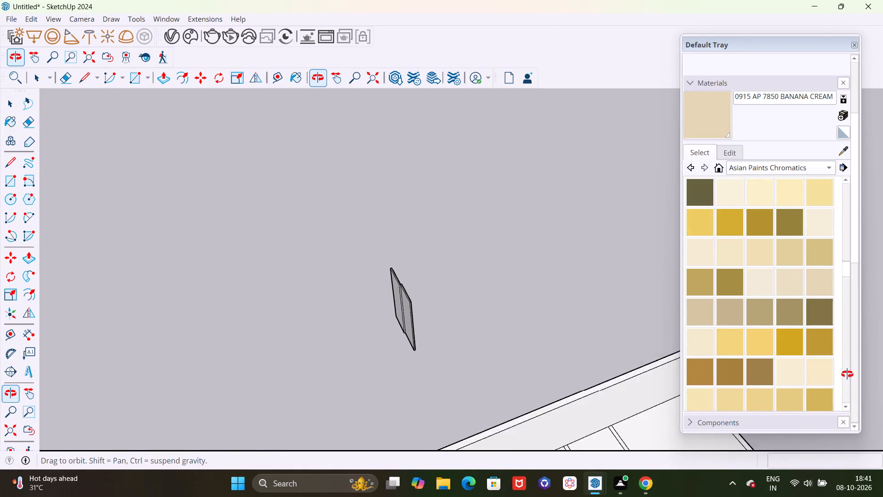
middle_drag(847, 374, 397, 370)
scroll(482, 197, up, 6)
scroll(432, 241, down, 4)
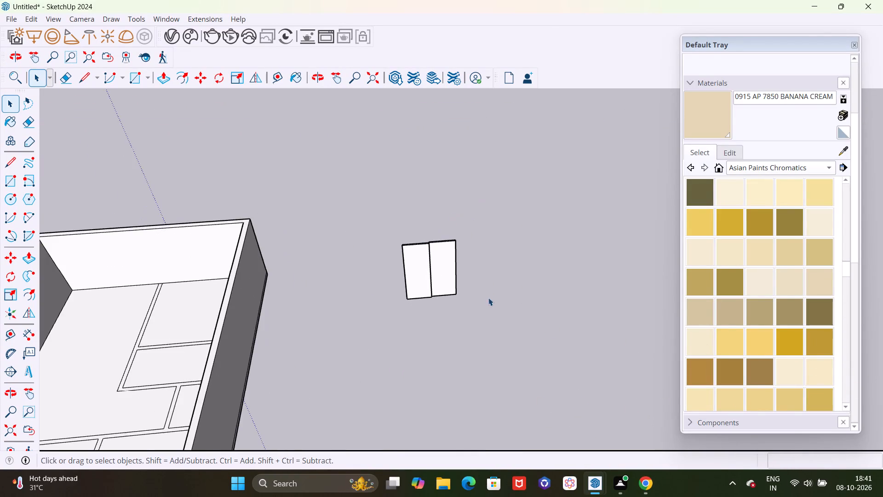
middle_drag(488, 298, 560, 275)
scroll(525, 242, down, 8)
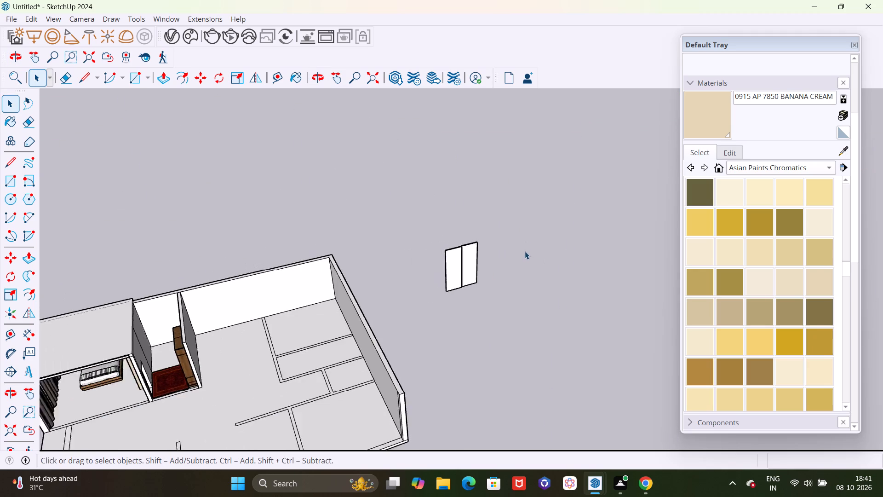
scroll(525, 251, down, 4)
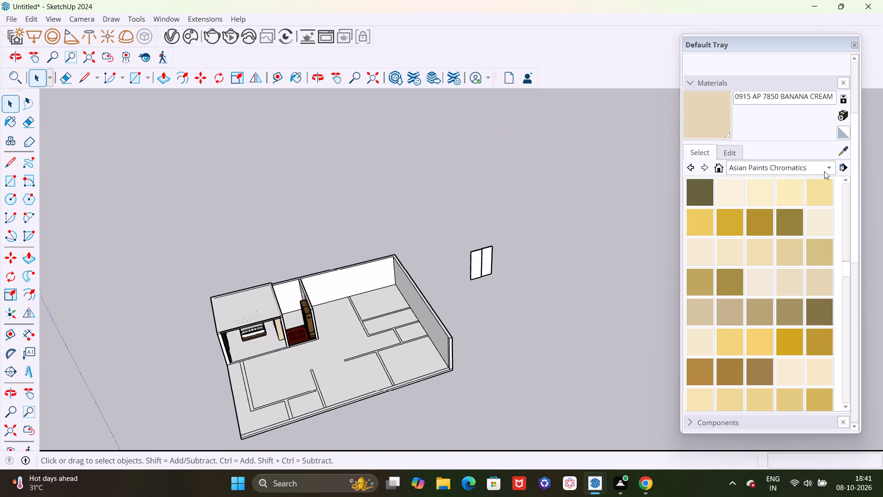
Search the Chaos Cosmos library from the V-Ray Asset Editor for glass and download the Glass Opaque material.
click(174, 29)
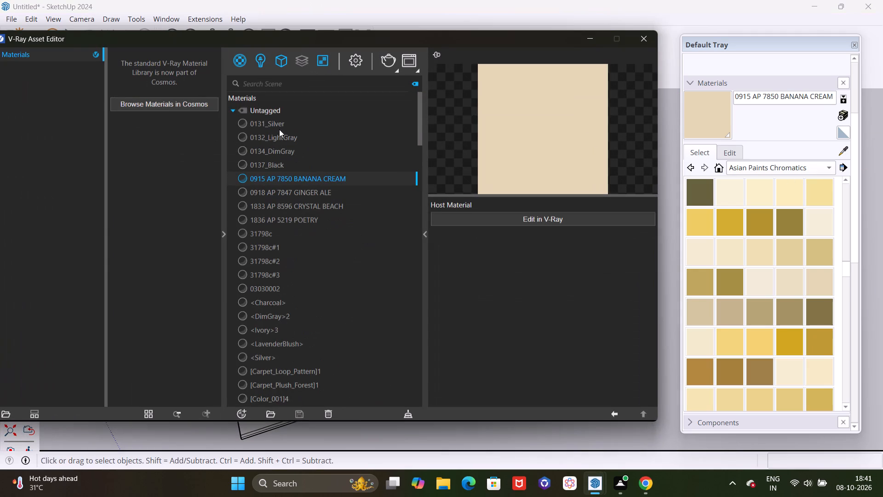
click(177, 108)
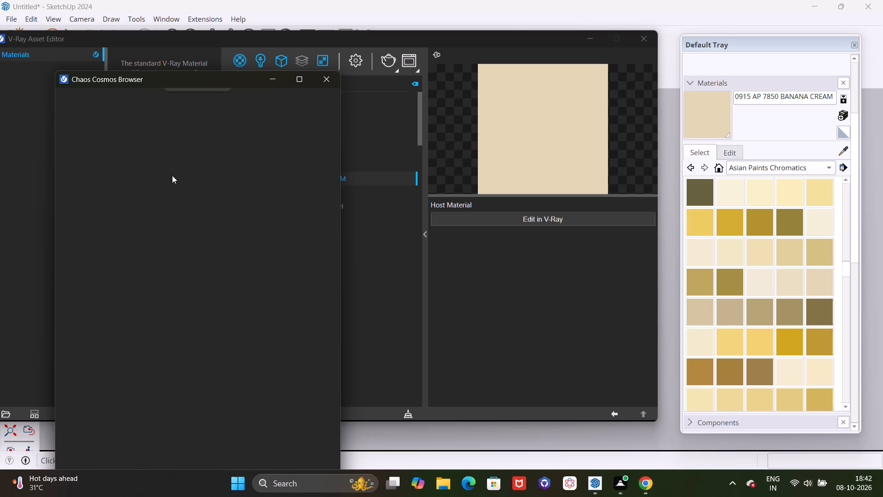
click(323, 84)
click(190, 101)
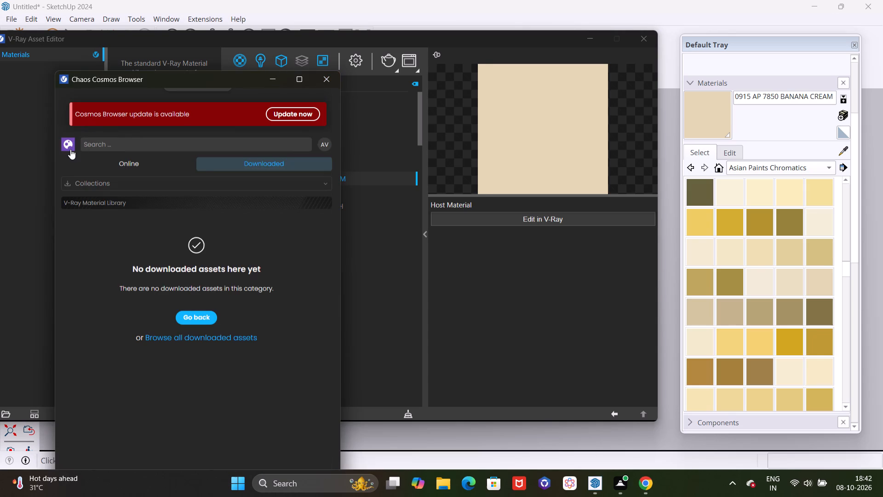
click(70, 149)
click(136, 144)
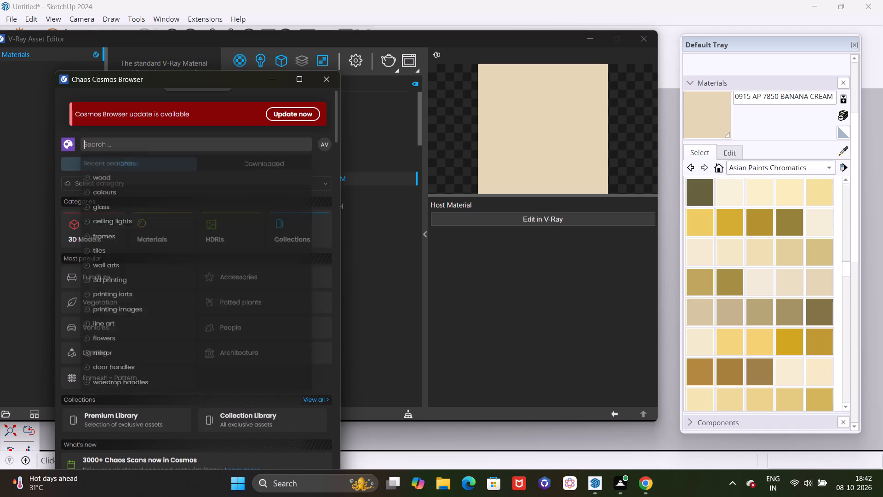
click(126, 208)
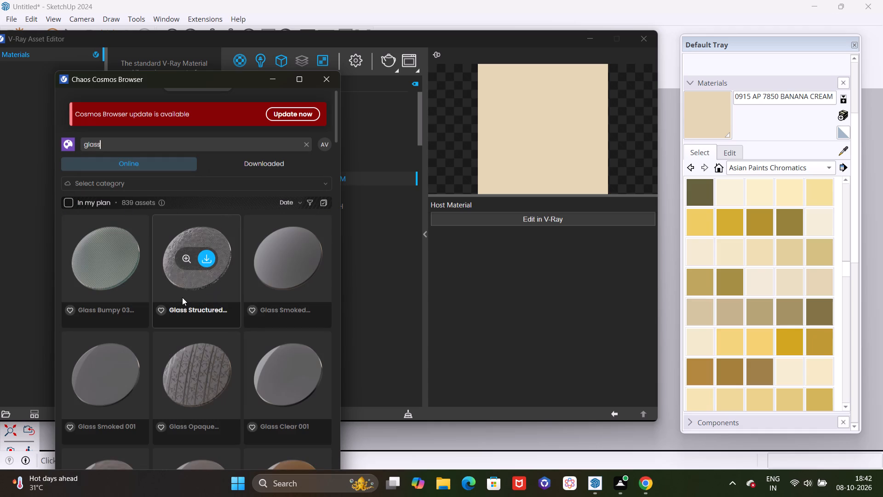
scroll(178, 288, down, 2)
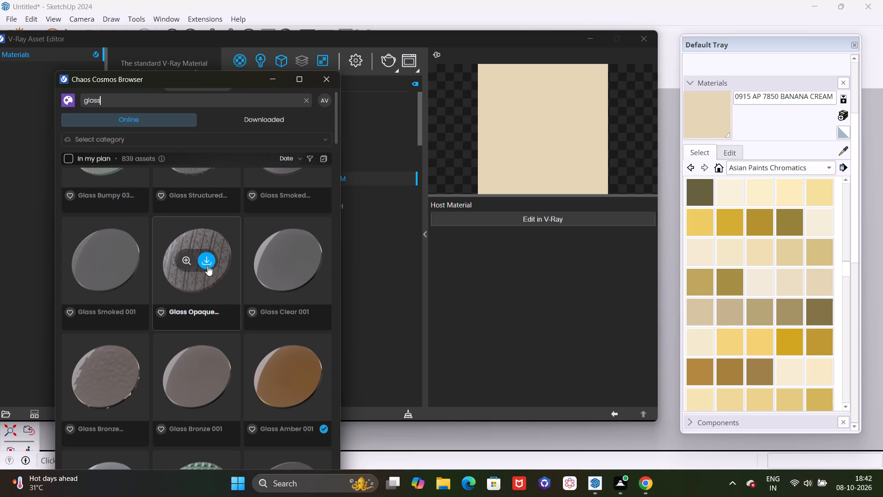
click(207, 266)
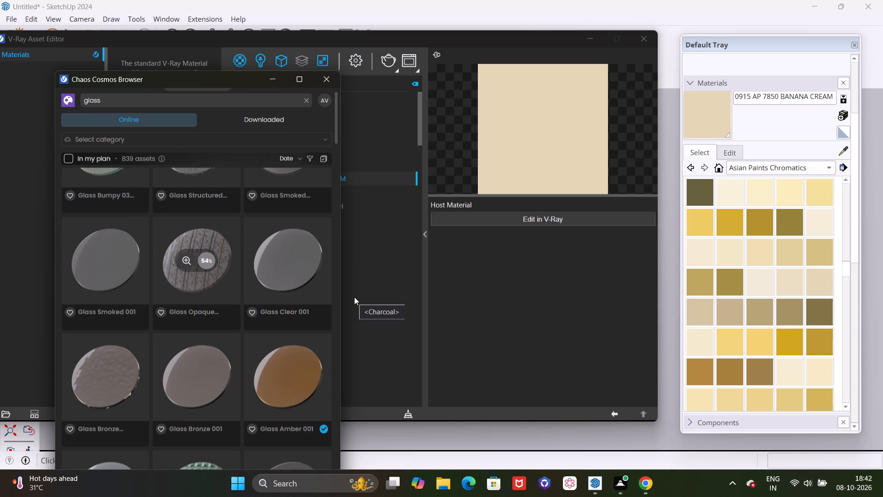
Import the downloaded Glass Opaque material from the Chaos Cosmos glass results into the scene.
scroll(258, 300, down, 6)
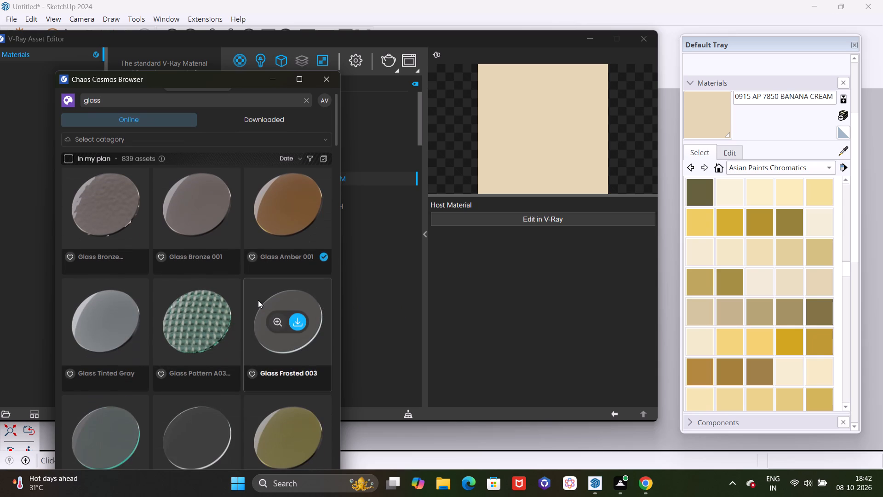
scroll(258, 300, up, 2)
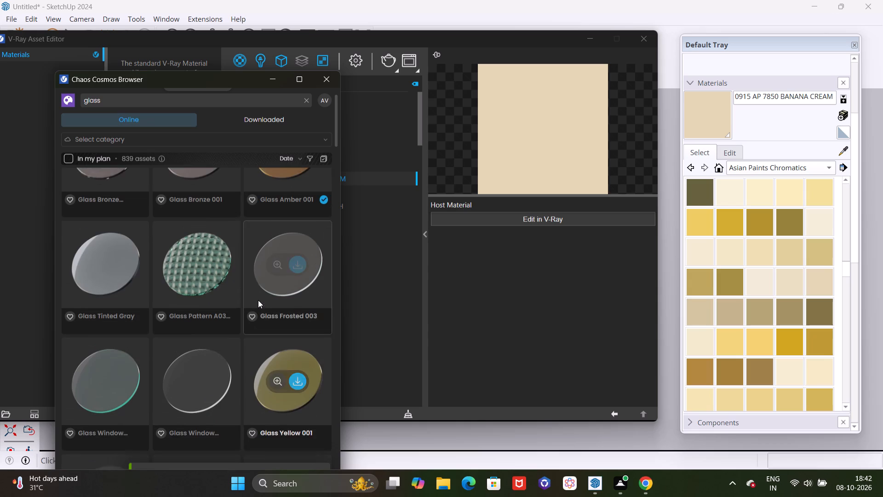
scroll(258, 300, up, 3)
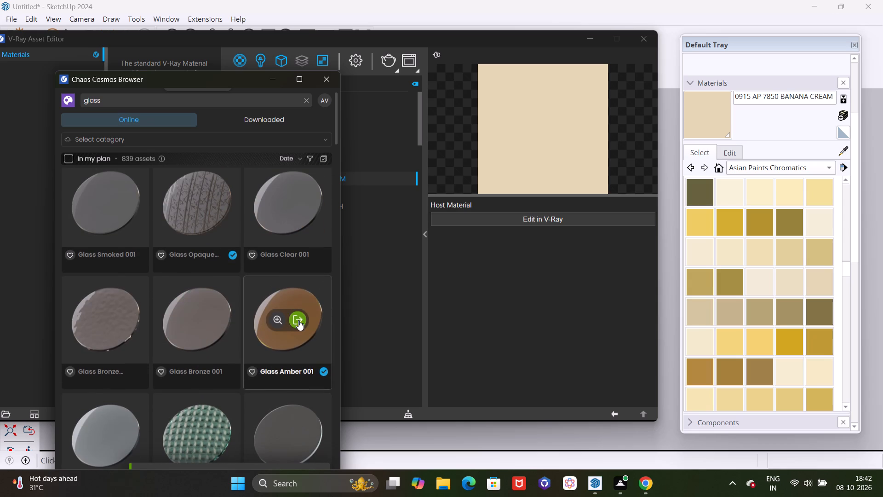
click(200, 213)
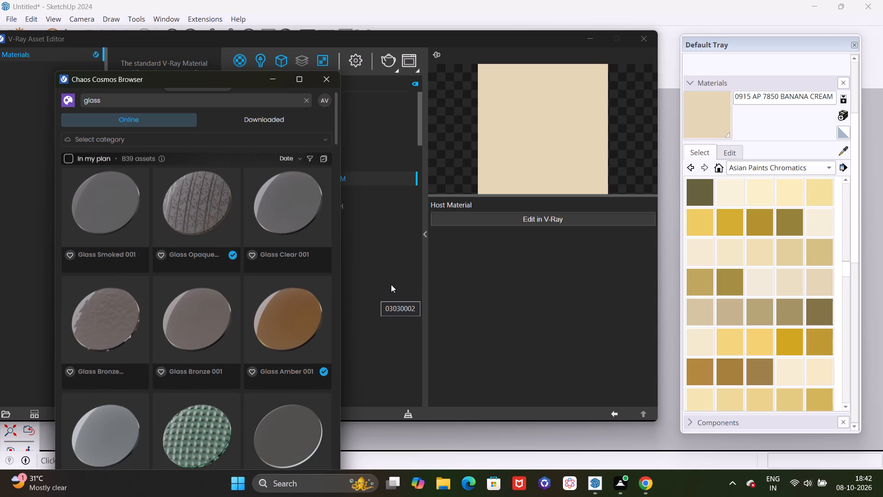
click(199, 213)
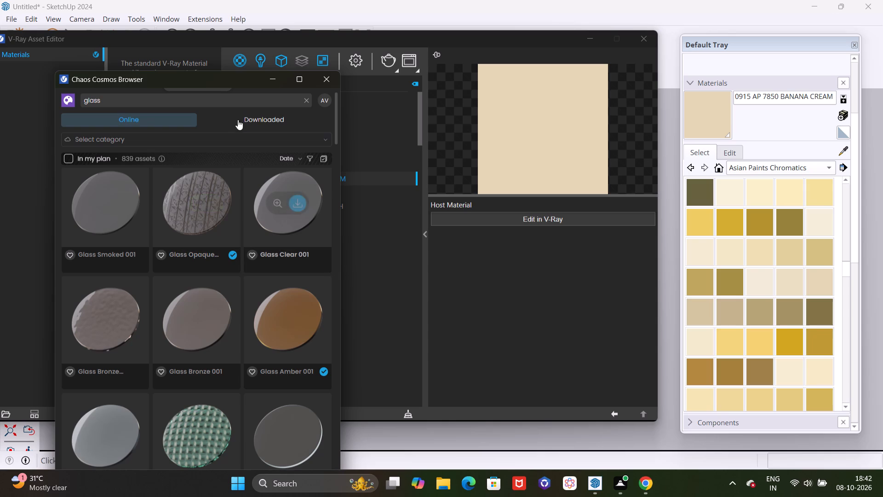
Look through the scene's material list in the V-Ray Asset Editor for the glass material.
drag(218, 81, 169, 216)
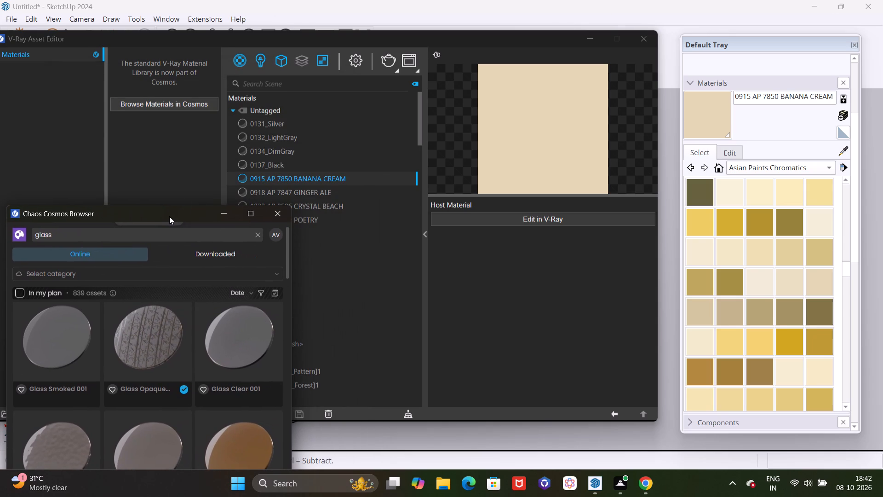
scroll(536, 214, down, 3)
scroll(421, 263, down, 3)
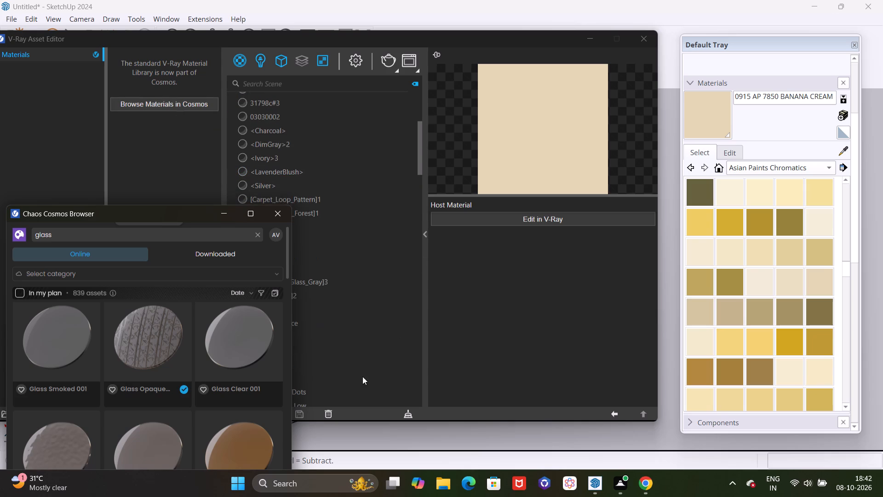
scroll(361, 340, down, 18)
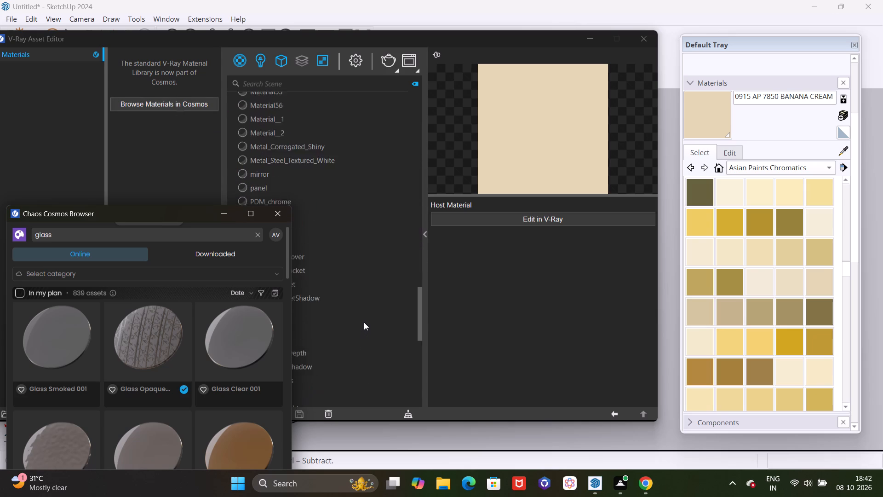
scroll(364, 322, down, 18)
scroll(359, 268, up, 5)
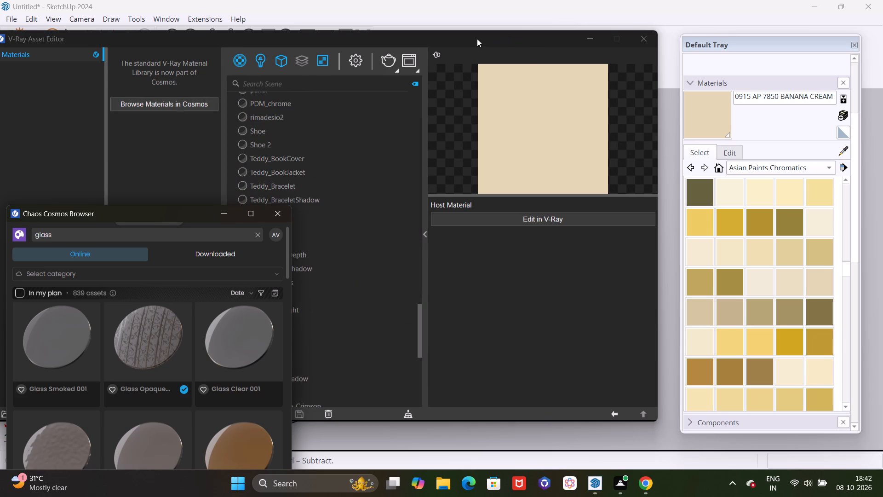
drag(476, 40, 619, 34)
click(794, 34)
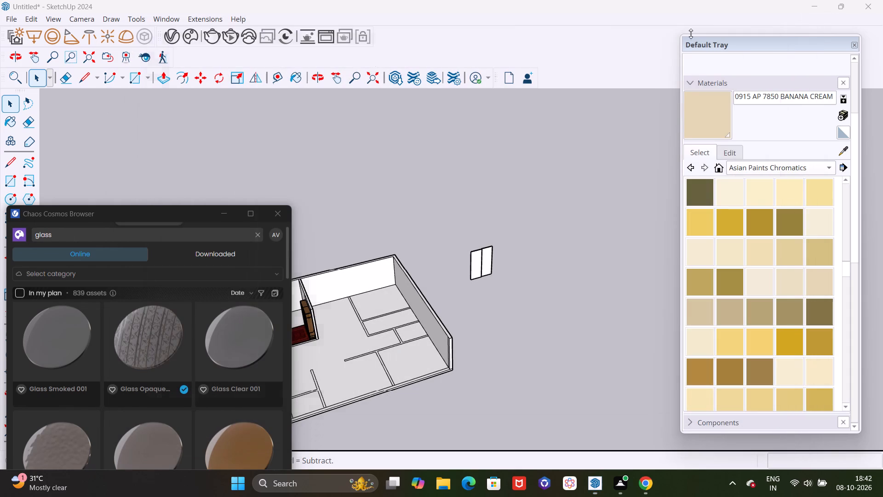
Reopen the V-Ray Asset Editor and check its materials and lights lists for the glass material.
click(176, 37)
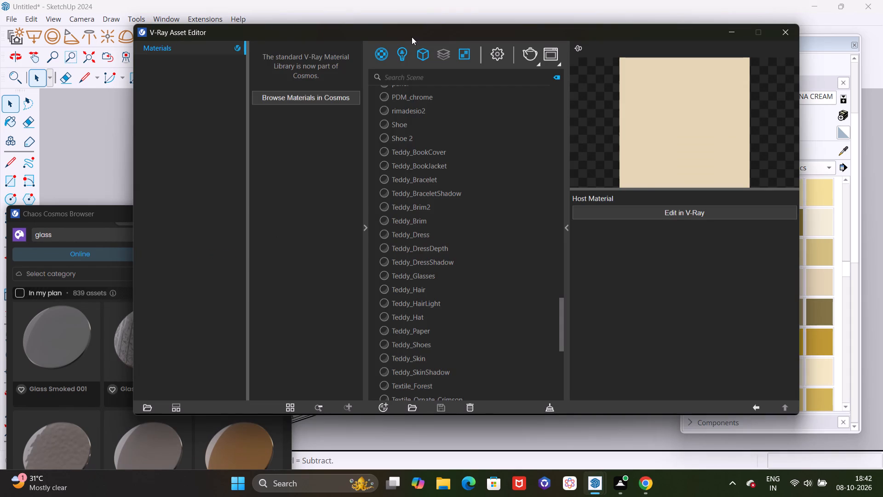
click(410, 36)
scroll(427, 163, up, 3)
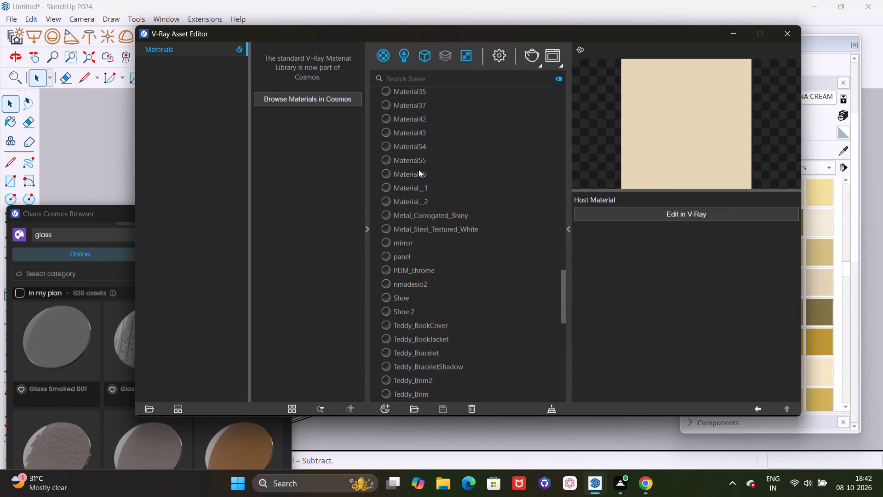
scroll(419, 169, up, 10)
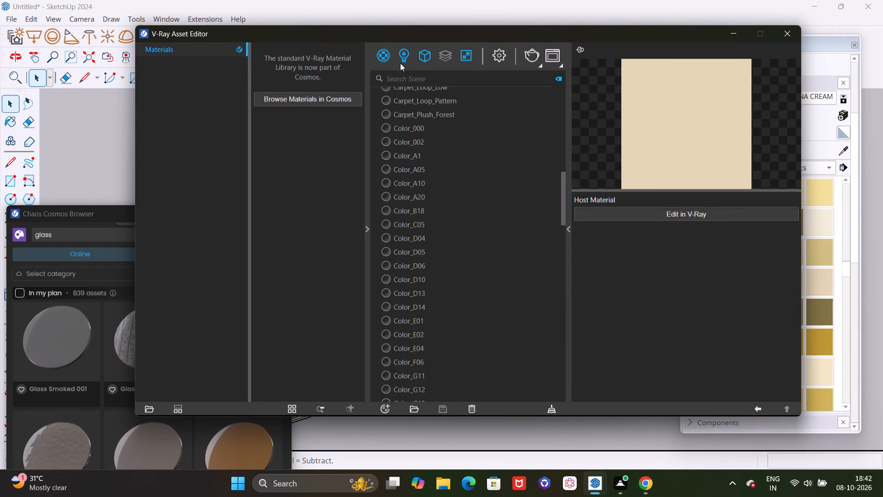
click(385, 60)
click(404, 59)
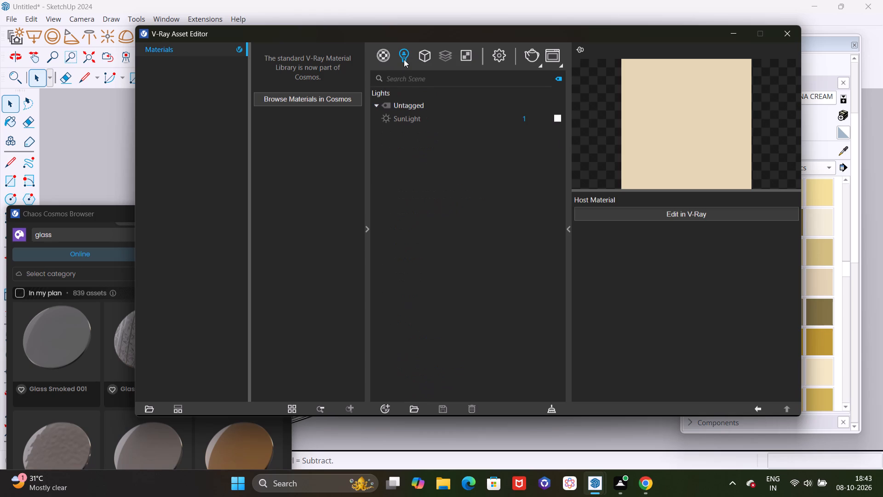
click(384, 58)
scroll(441, 193, down, 16)
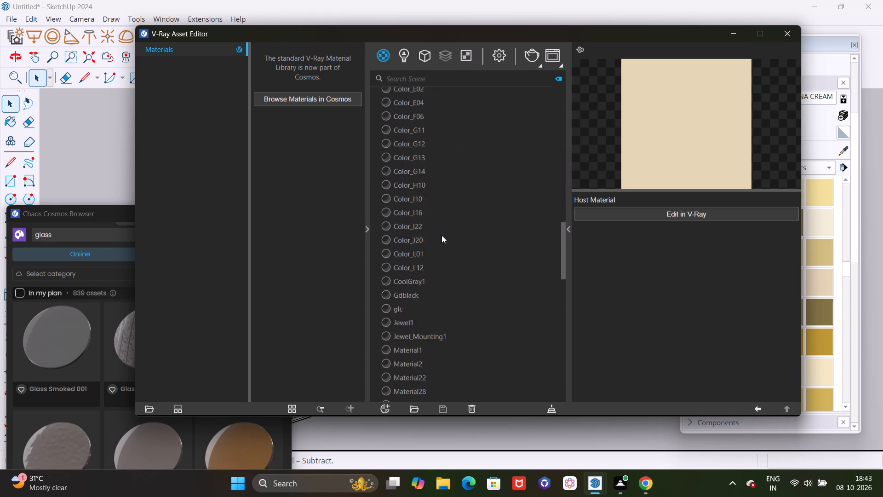
scroll(441, 235, down, 20)
scroll(442, 235, down, 5)
scroll(442, 234, up, 10)
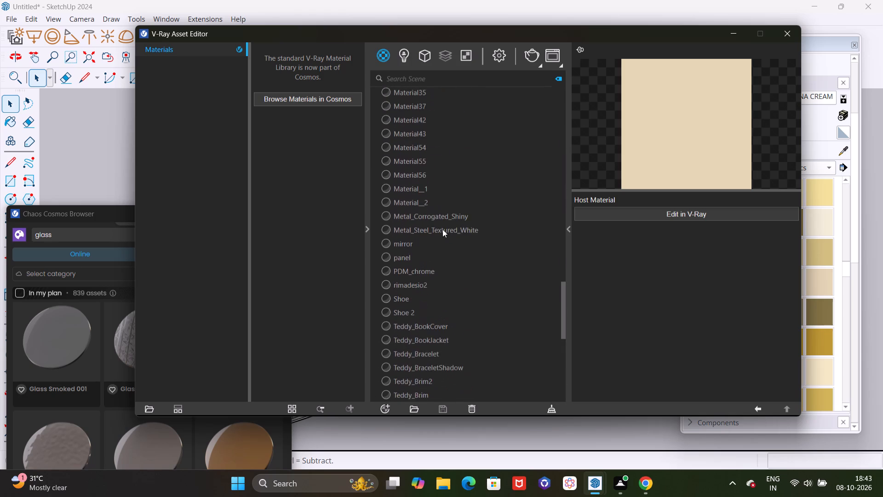
scroll(442, 229, up, 2)
click(407, 65)
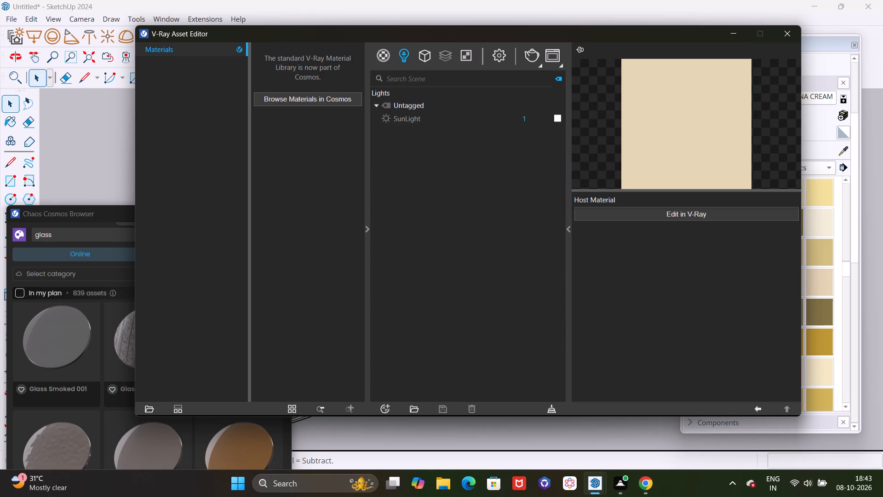
click(726, 34)
Import the Glass Opaque material from Chaos Cosmos without triplanar mapping and check it in the V-Ray Asset Editor.
drag(191, 214, 270, 96)
scroll(250, 271, down, 1)
scroll(224, 271, up, 4)
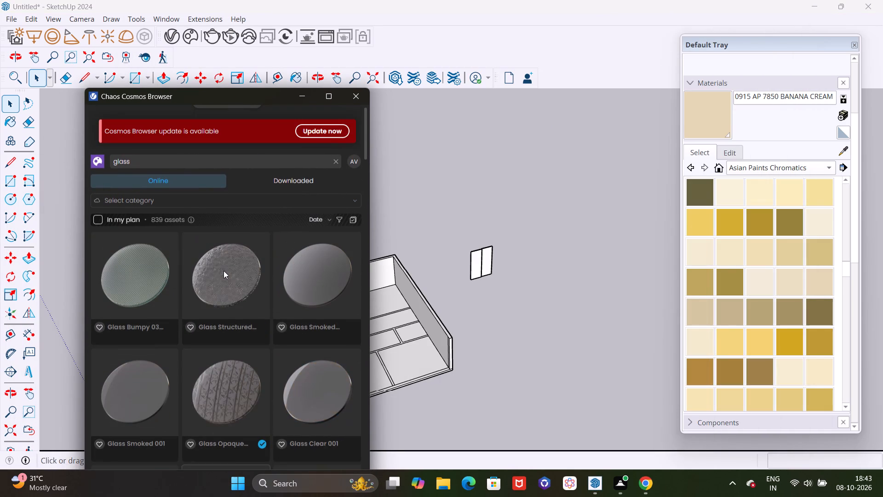
scroll(235, 289, down, 5)
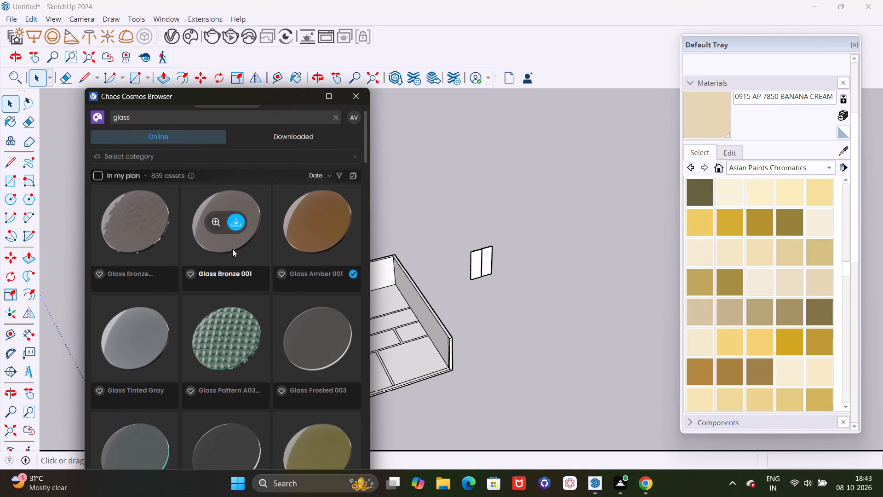
scroll(229, 294, up, 2)
click(229, 226)
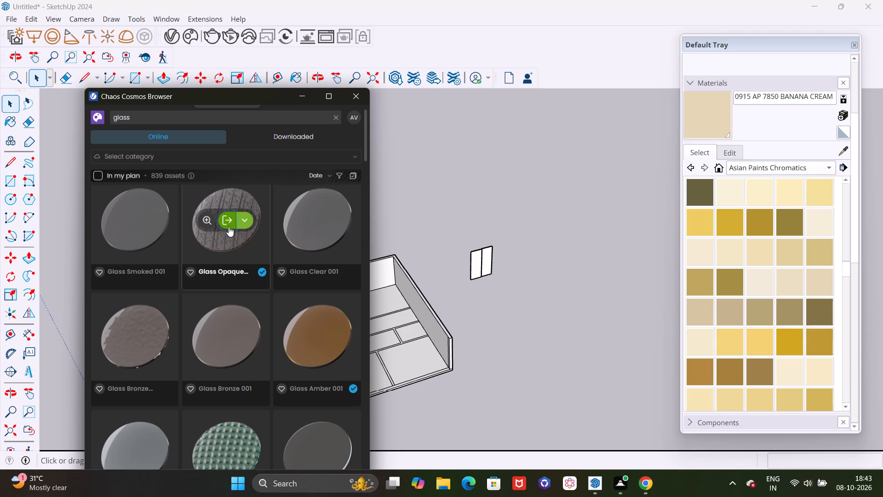
click(242, 223)
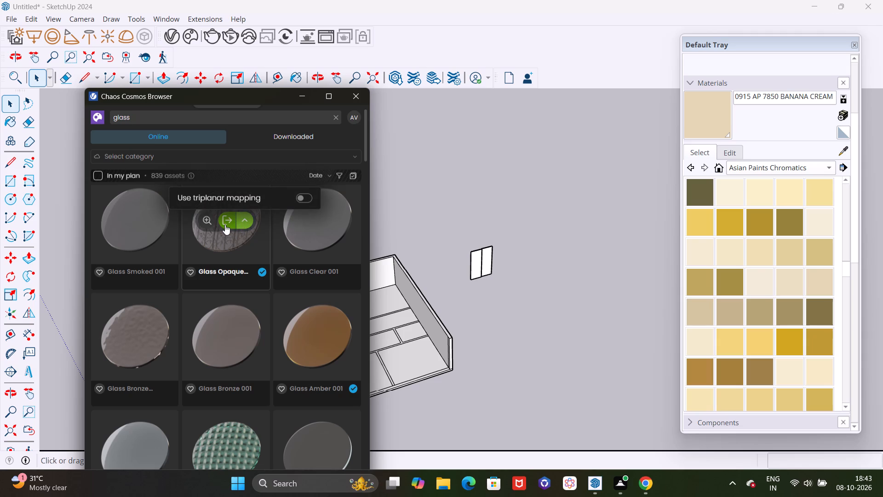
click(225, 222)
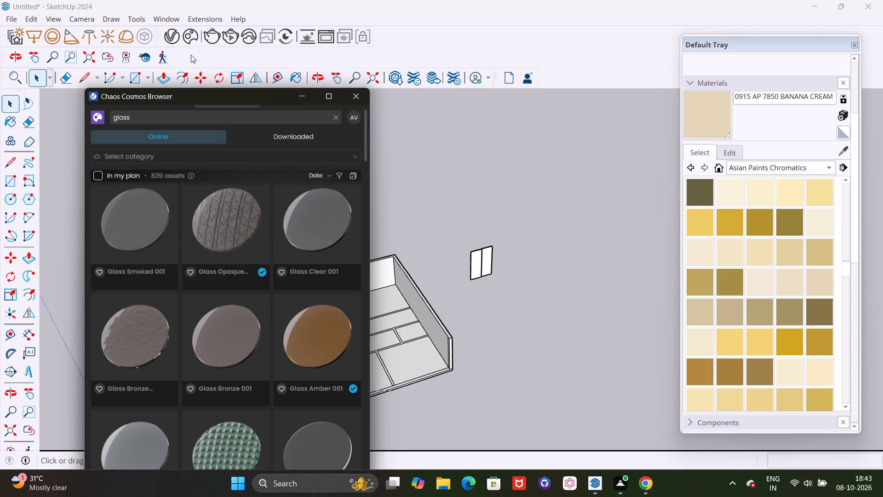
click(168, 39)
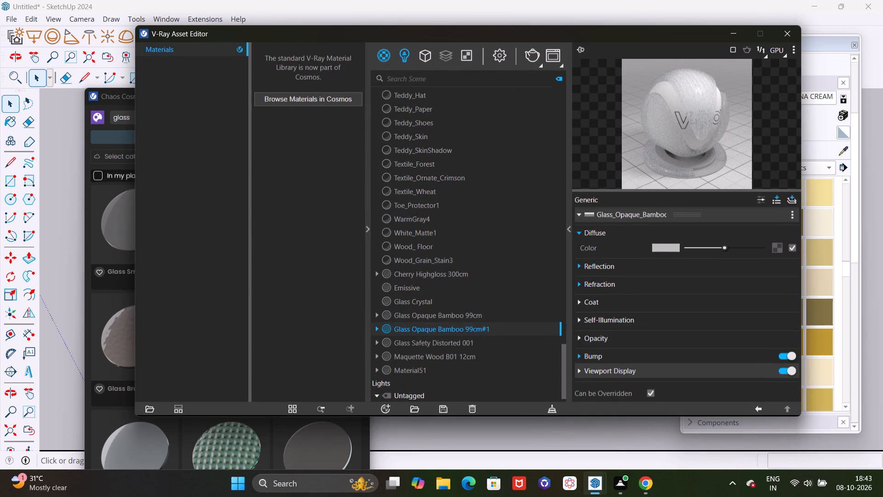
Import the Glass Opaque material from Chaos Cosmos once more, keeping the library and Asset Editor both accessible.
drag(533, 33, 528, 367)
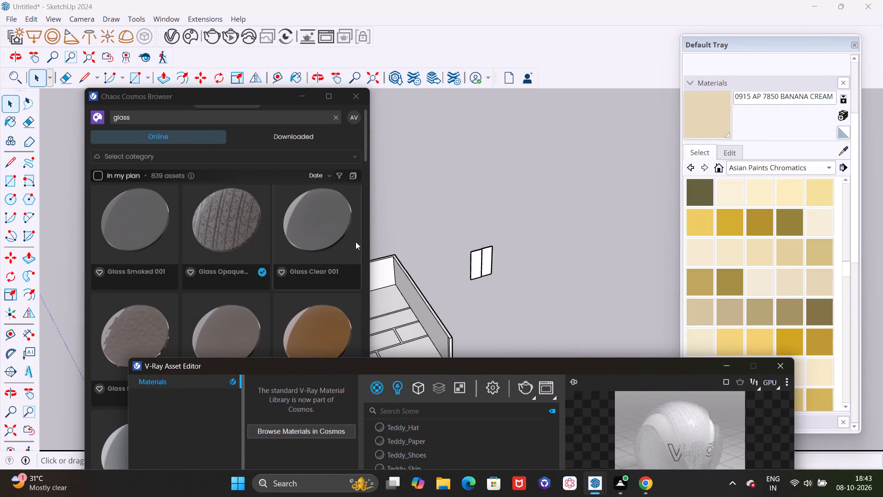
click(223, 220)
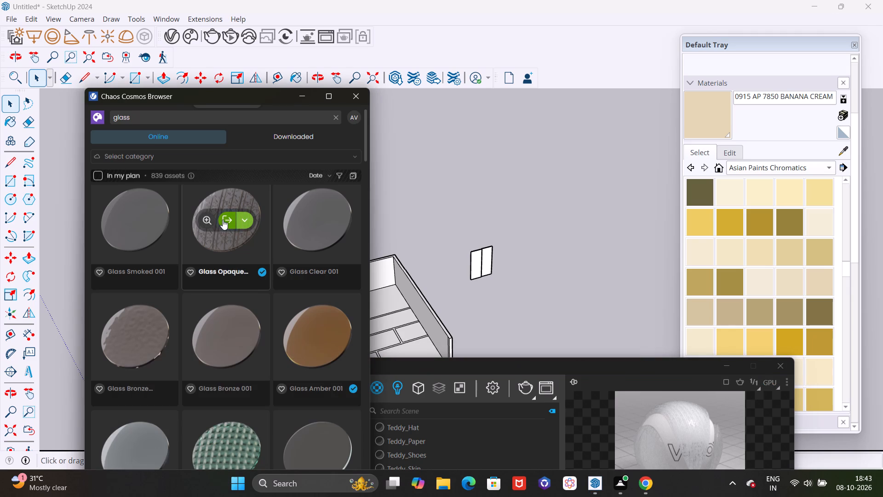
drag(516, 368, 517, 365)
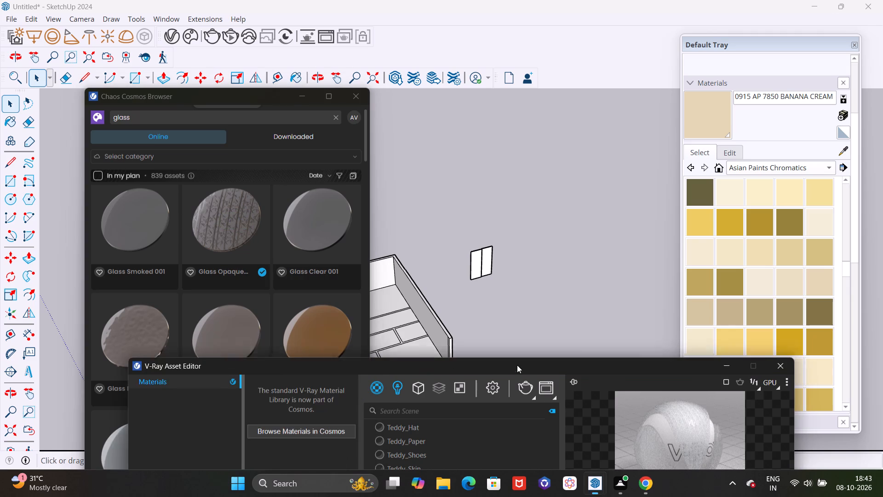
drag(517, 365, 514, 292)
drag(396, 293, 330, 415)
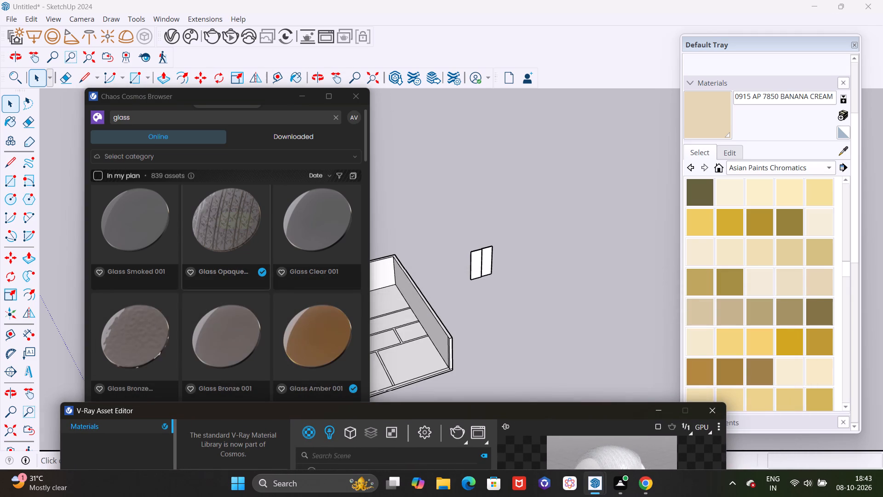
Import the Glass Amber 001 material from Chaos Cosmos and check its entry and preview in the V-Ray Asset Editor.
scroll(233, 243, down, 3)
scroll(238, 266, up, 4)
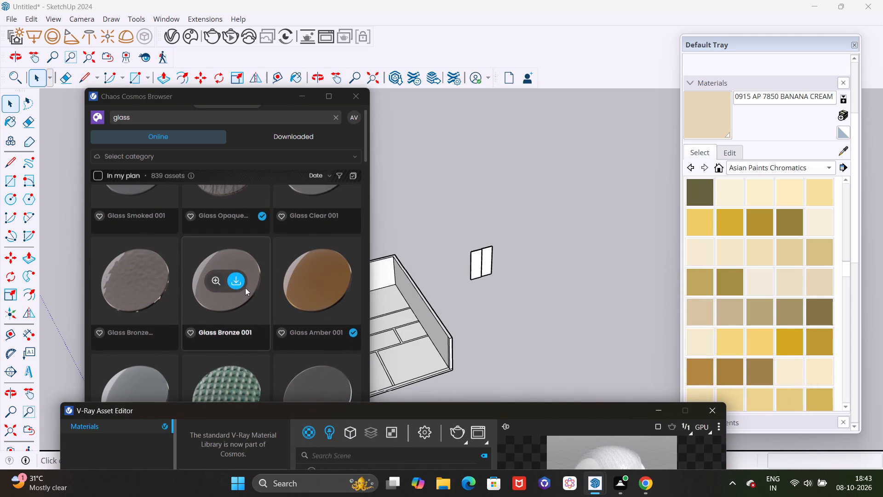
scroll(328, 372, down, 1)
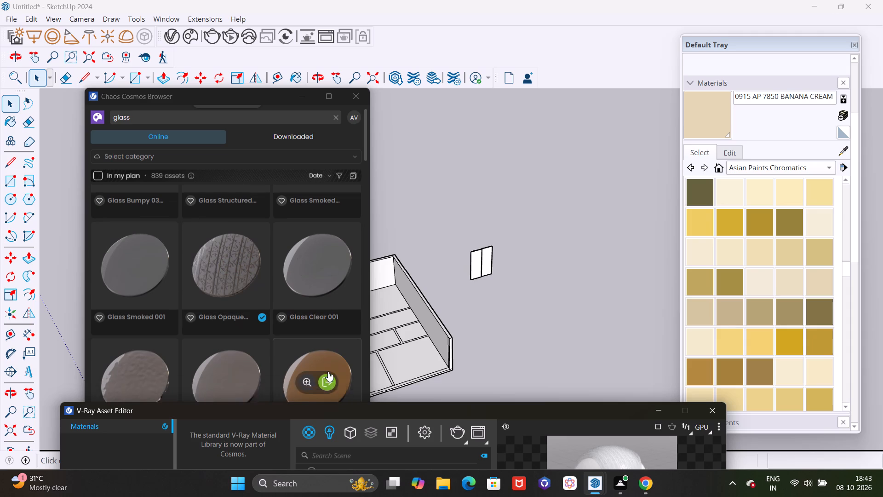
click(332, 344)
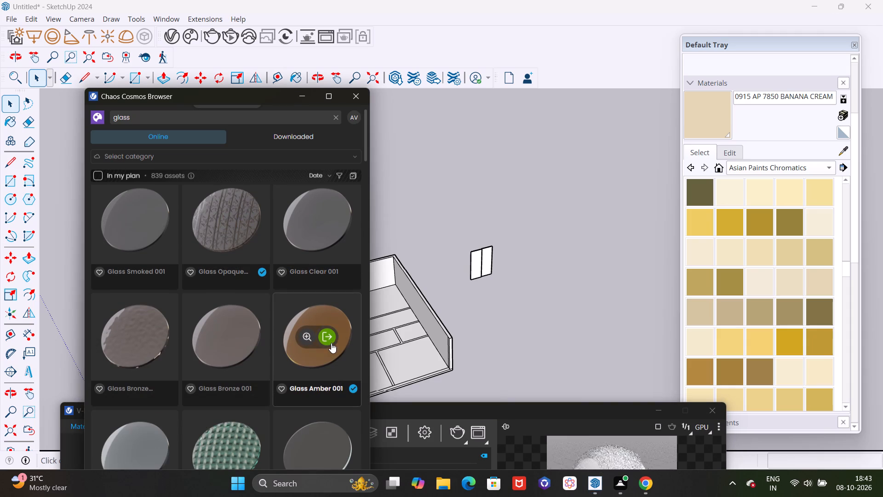
drag(473, 414, 486, 200)
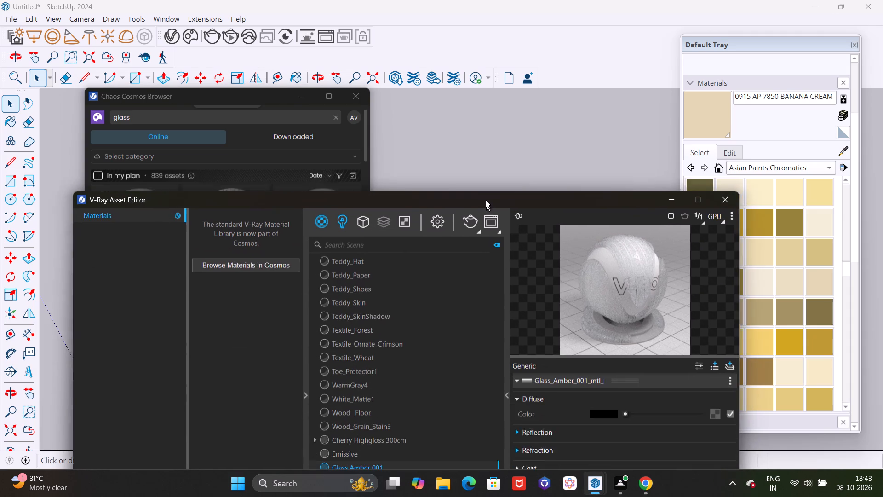
drag(486, 200, 482, 168)
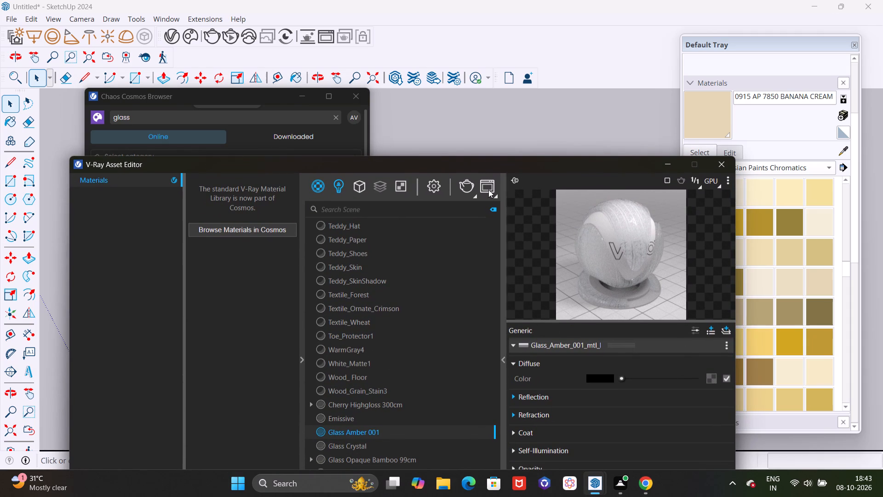
drag(438, 164, 365, 430)
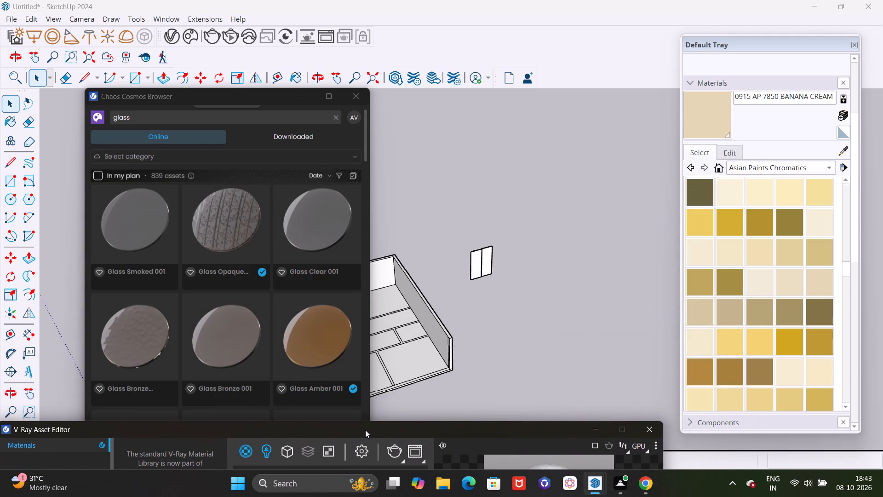
drag(365, 430, 360, 318)
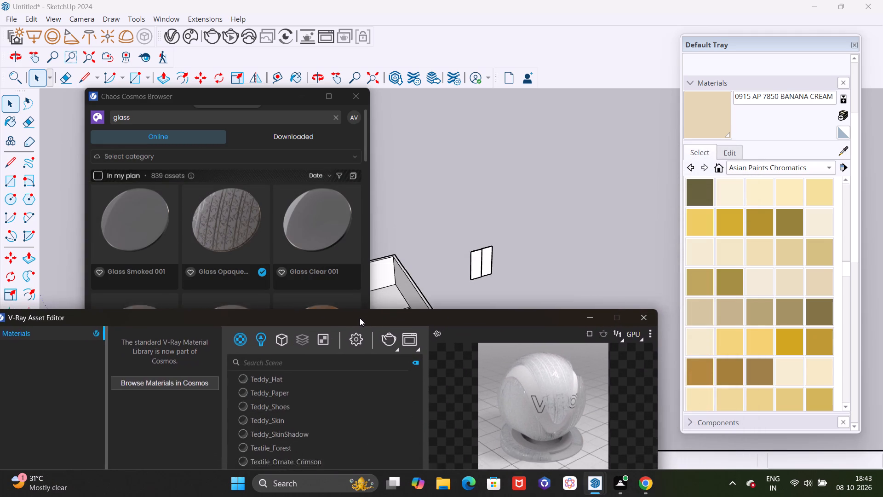
Import the bamboo Glass Opaque material from Chaos Cosmos again and open its Reflection settings in the V-Ray Asset Editor.
drag(360, 318, 353, 292)
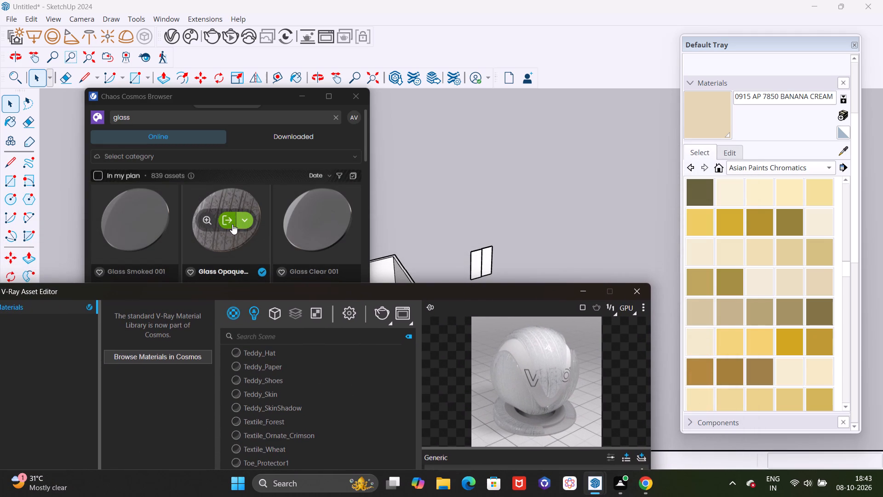
click(229, 218)
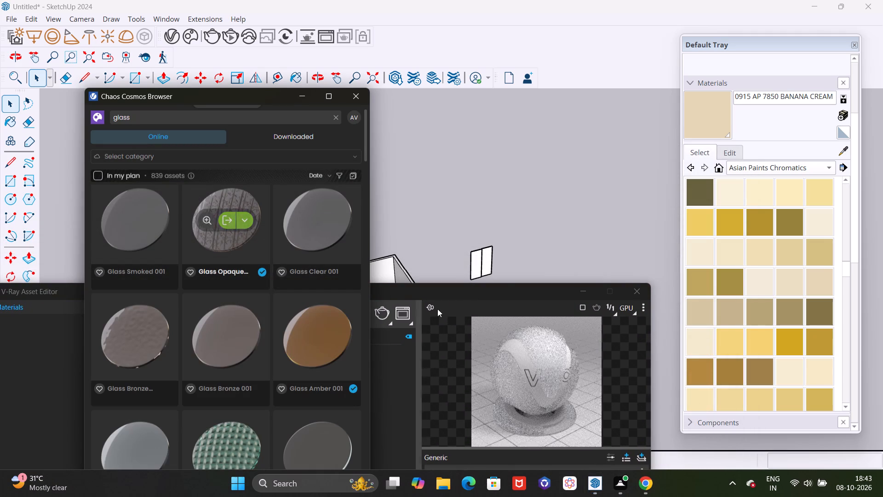
drag(459, 291, 432, 321)
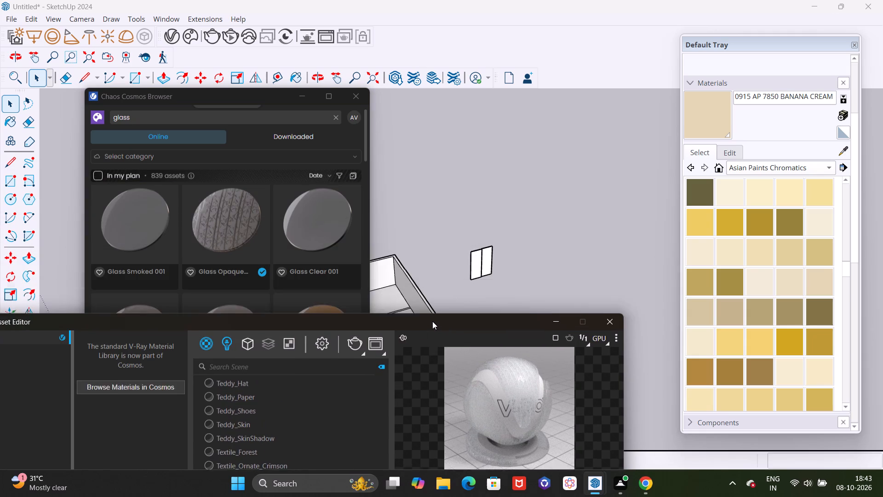
drag(432, 321, 480, 273)
click(304, 103)
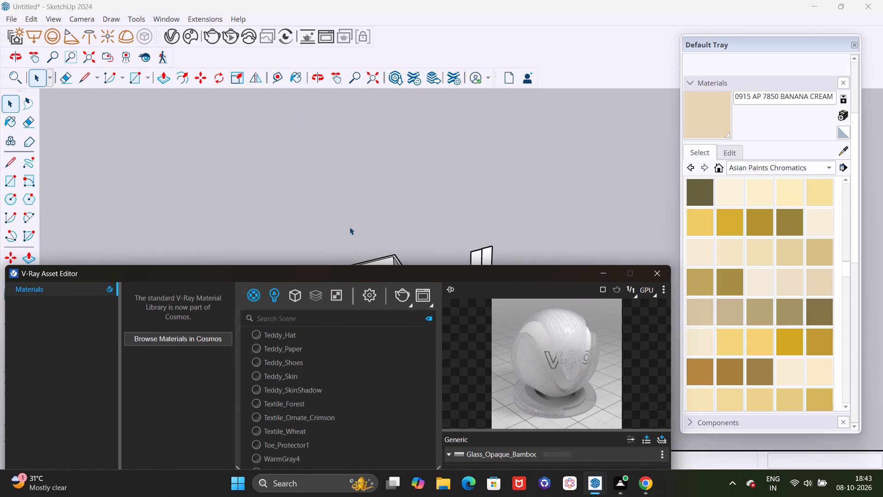
drag(396, 272, 335, 110)
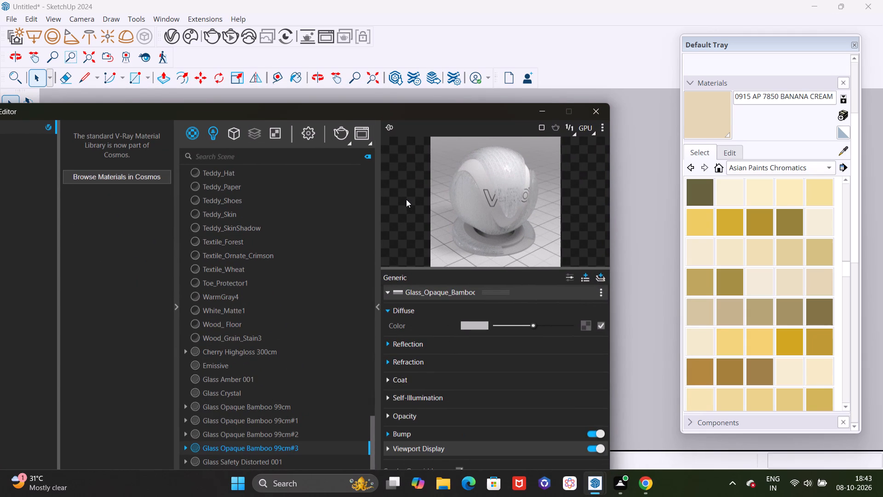
click(455, 343)
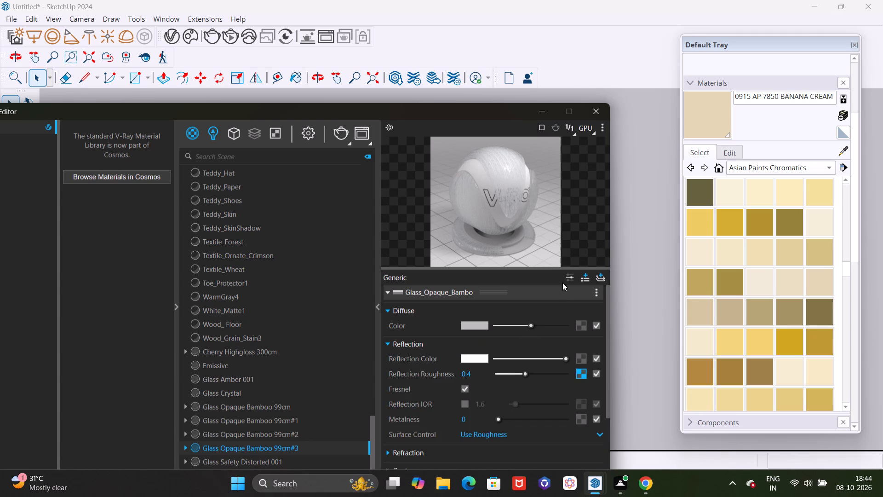
scroll(333, 388, down, 1)
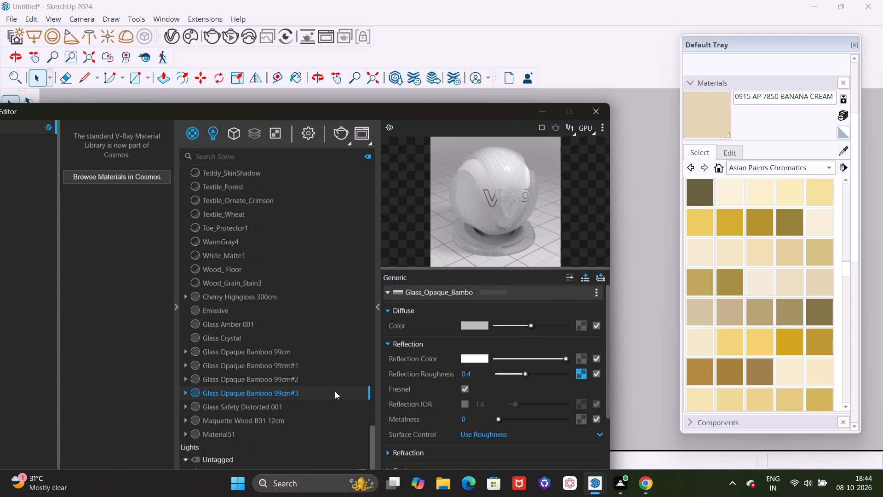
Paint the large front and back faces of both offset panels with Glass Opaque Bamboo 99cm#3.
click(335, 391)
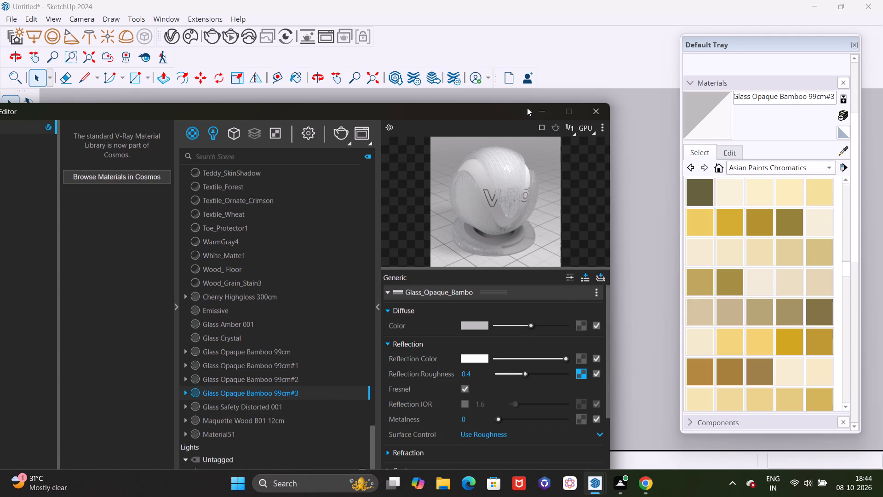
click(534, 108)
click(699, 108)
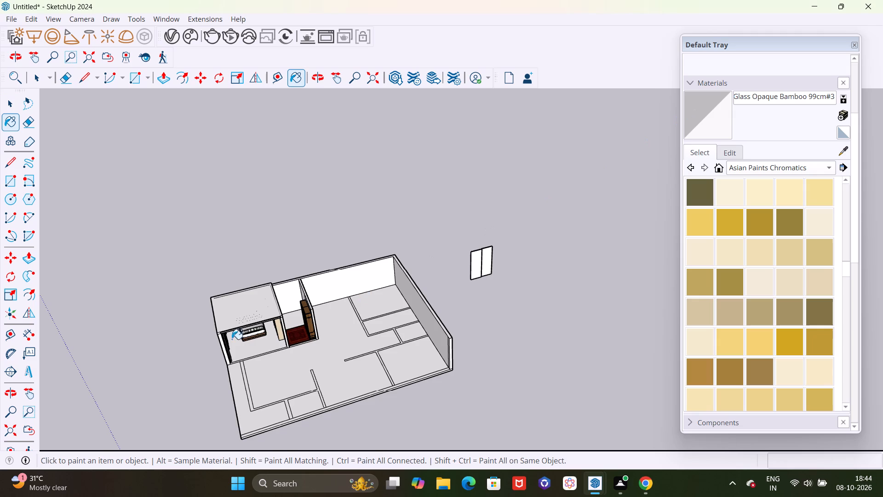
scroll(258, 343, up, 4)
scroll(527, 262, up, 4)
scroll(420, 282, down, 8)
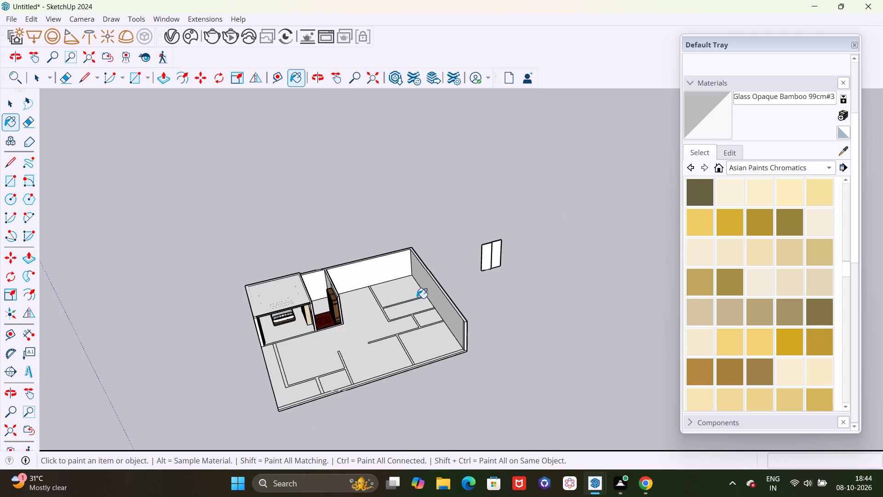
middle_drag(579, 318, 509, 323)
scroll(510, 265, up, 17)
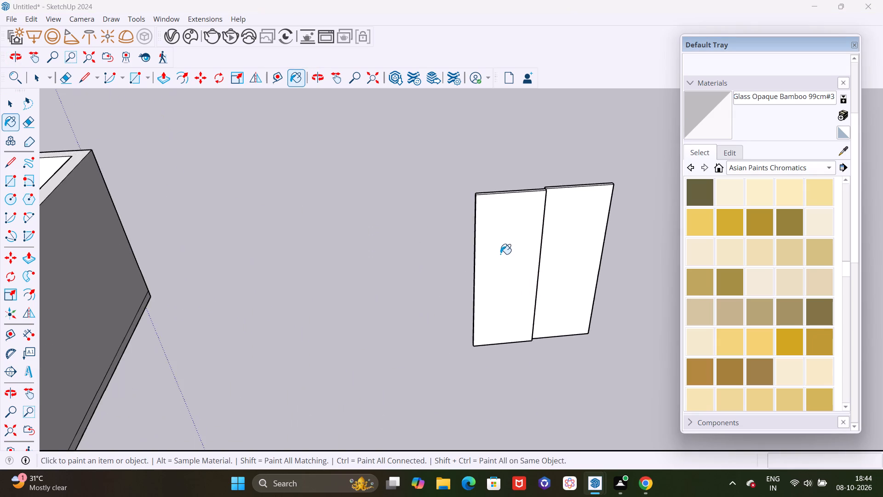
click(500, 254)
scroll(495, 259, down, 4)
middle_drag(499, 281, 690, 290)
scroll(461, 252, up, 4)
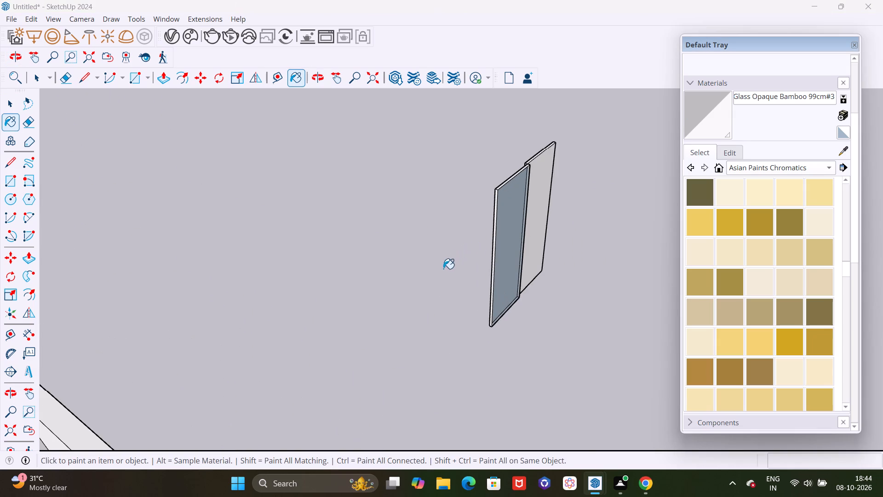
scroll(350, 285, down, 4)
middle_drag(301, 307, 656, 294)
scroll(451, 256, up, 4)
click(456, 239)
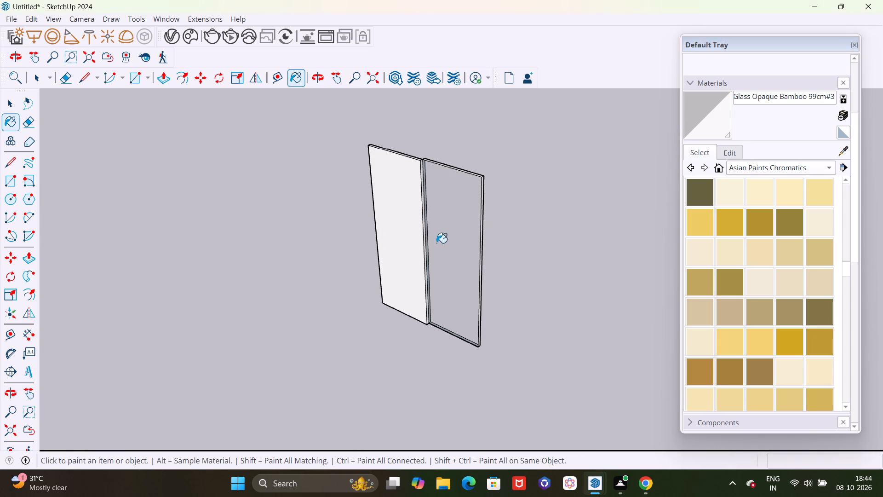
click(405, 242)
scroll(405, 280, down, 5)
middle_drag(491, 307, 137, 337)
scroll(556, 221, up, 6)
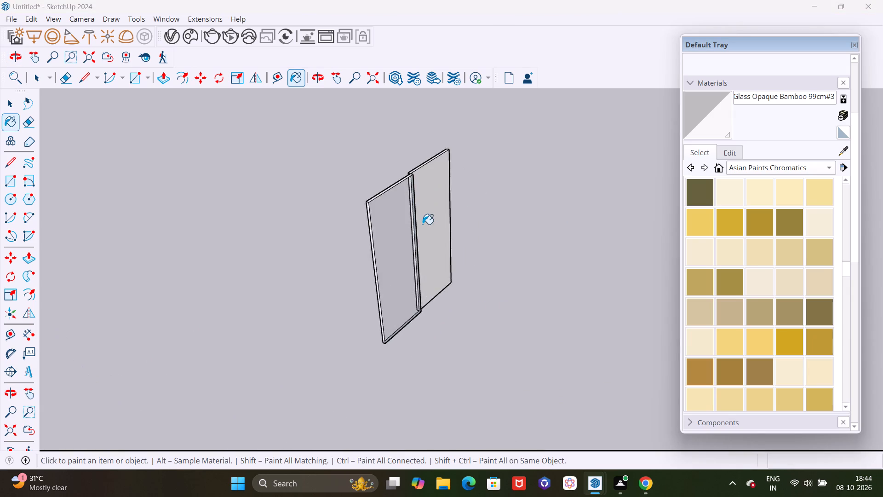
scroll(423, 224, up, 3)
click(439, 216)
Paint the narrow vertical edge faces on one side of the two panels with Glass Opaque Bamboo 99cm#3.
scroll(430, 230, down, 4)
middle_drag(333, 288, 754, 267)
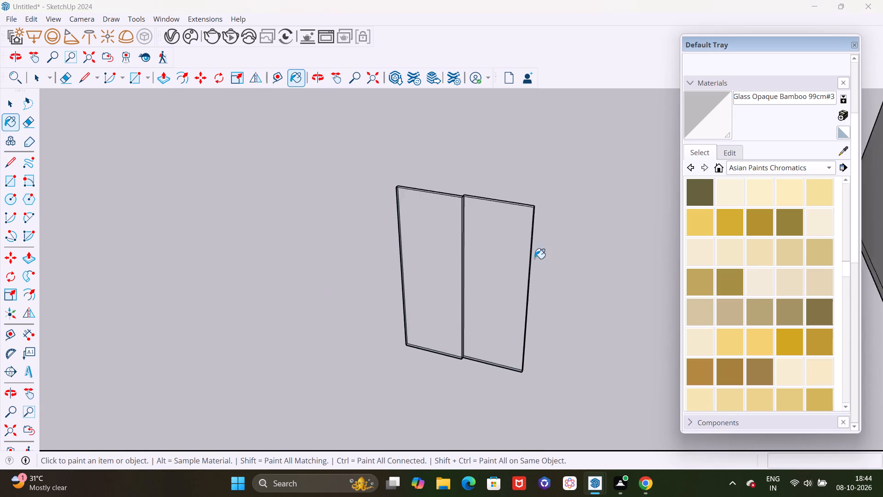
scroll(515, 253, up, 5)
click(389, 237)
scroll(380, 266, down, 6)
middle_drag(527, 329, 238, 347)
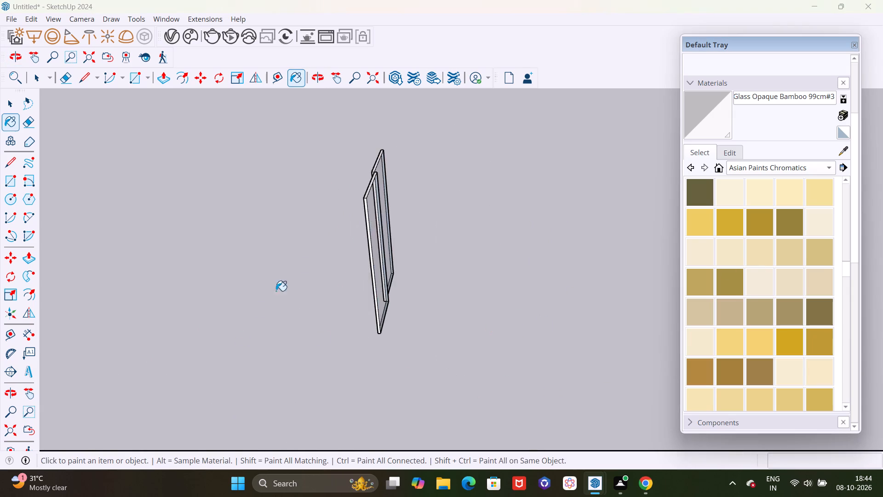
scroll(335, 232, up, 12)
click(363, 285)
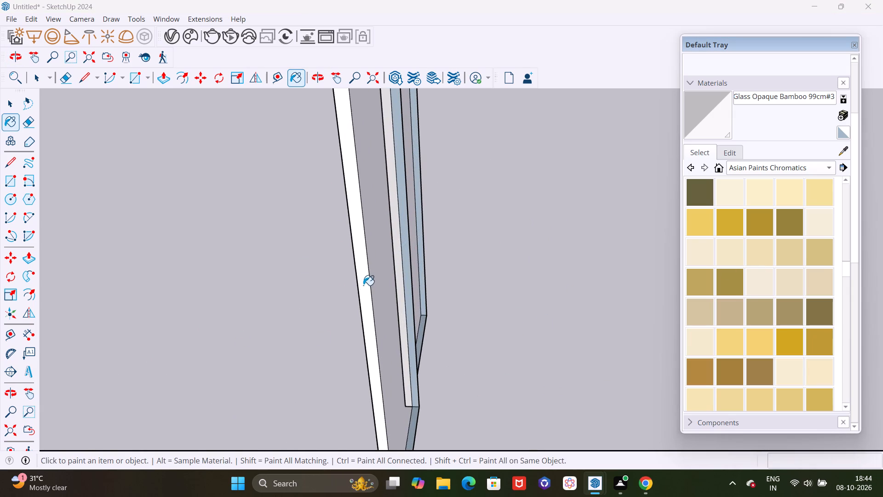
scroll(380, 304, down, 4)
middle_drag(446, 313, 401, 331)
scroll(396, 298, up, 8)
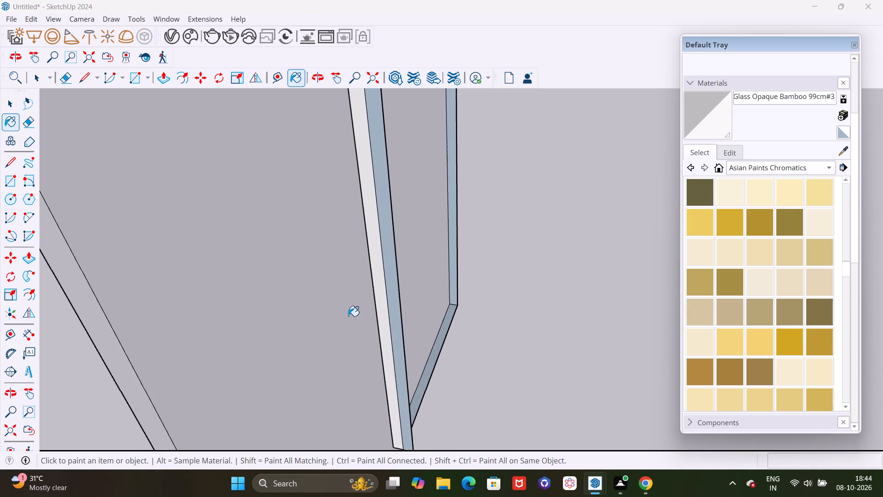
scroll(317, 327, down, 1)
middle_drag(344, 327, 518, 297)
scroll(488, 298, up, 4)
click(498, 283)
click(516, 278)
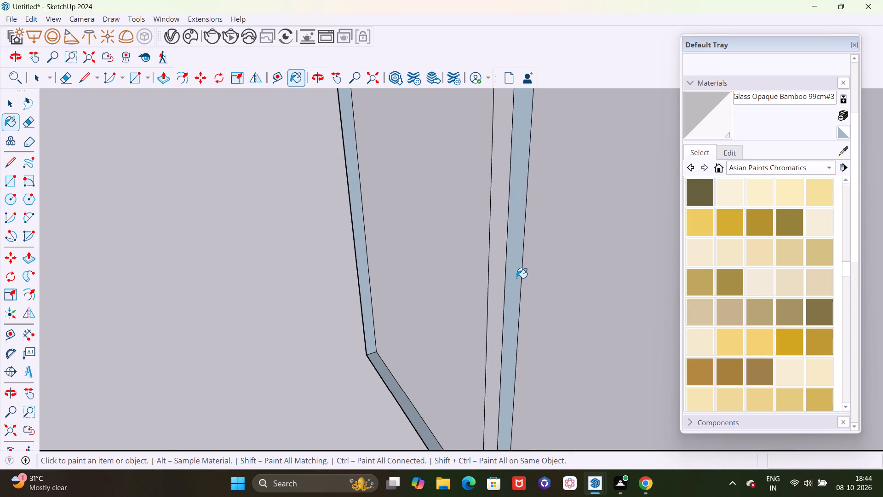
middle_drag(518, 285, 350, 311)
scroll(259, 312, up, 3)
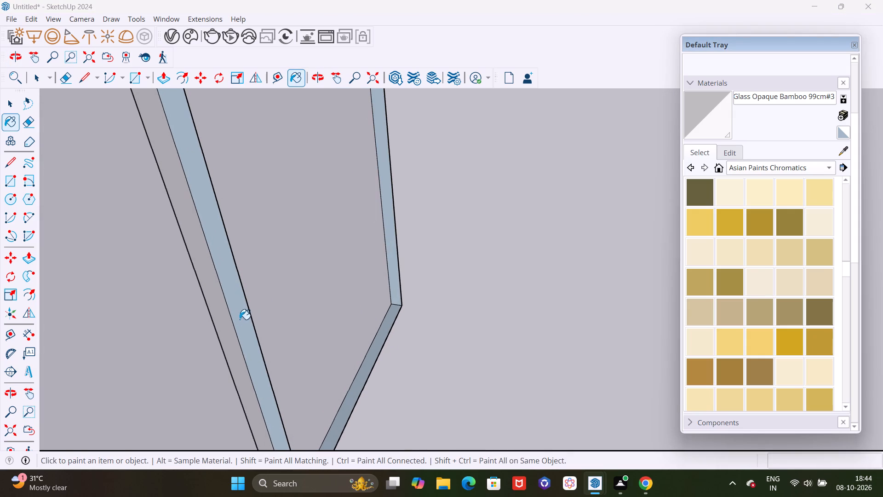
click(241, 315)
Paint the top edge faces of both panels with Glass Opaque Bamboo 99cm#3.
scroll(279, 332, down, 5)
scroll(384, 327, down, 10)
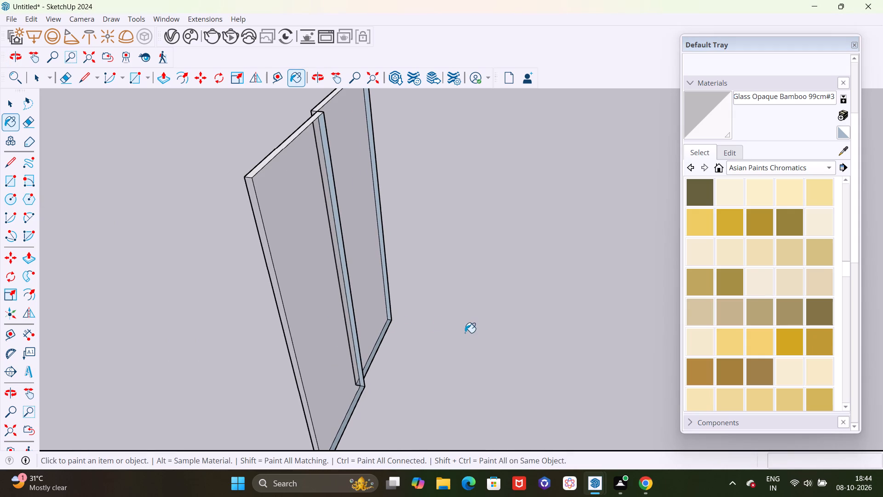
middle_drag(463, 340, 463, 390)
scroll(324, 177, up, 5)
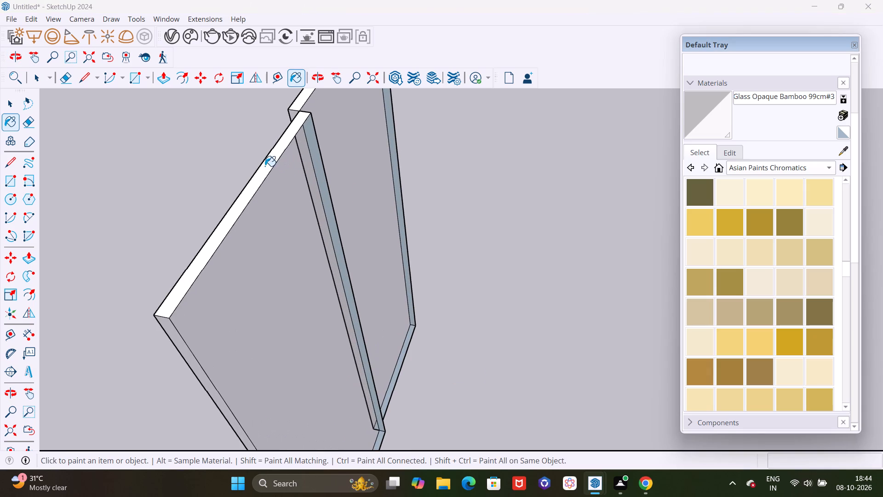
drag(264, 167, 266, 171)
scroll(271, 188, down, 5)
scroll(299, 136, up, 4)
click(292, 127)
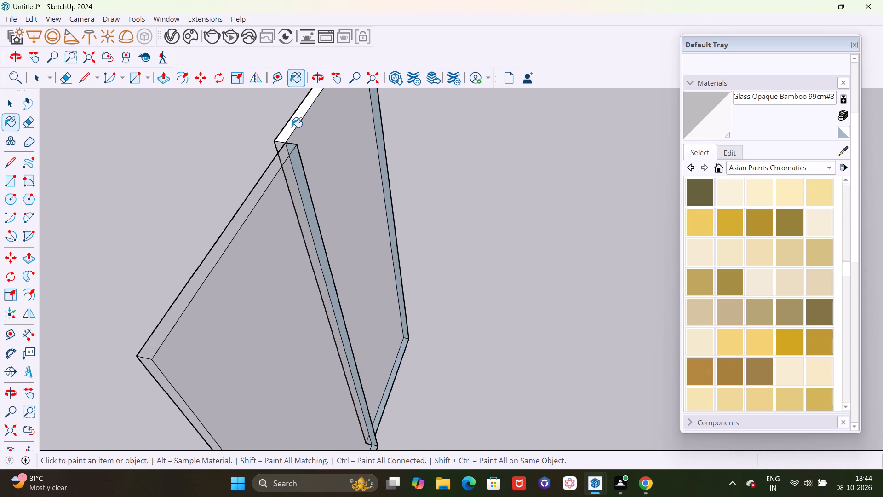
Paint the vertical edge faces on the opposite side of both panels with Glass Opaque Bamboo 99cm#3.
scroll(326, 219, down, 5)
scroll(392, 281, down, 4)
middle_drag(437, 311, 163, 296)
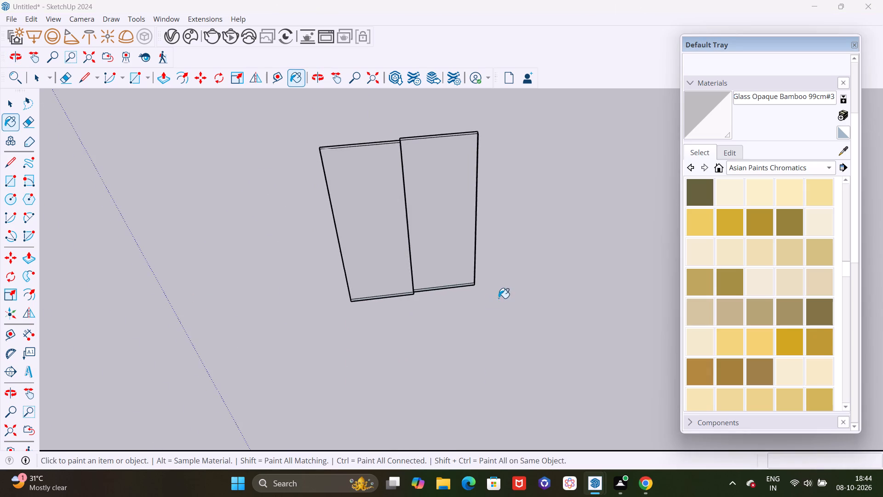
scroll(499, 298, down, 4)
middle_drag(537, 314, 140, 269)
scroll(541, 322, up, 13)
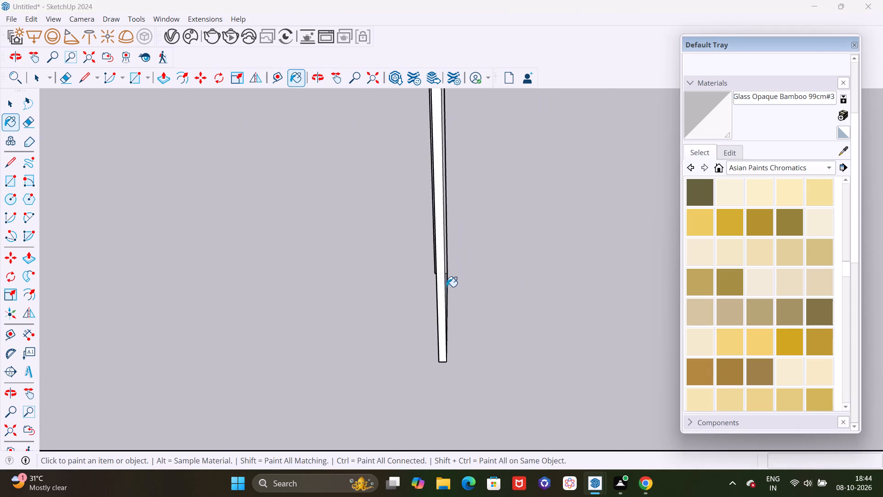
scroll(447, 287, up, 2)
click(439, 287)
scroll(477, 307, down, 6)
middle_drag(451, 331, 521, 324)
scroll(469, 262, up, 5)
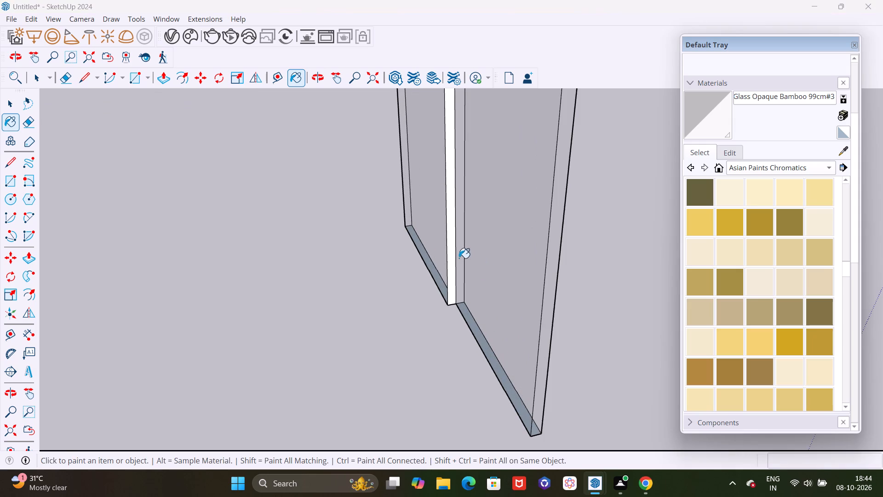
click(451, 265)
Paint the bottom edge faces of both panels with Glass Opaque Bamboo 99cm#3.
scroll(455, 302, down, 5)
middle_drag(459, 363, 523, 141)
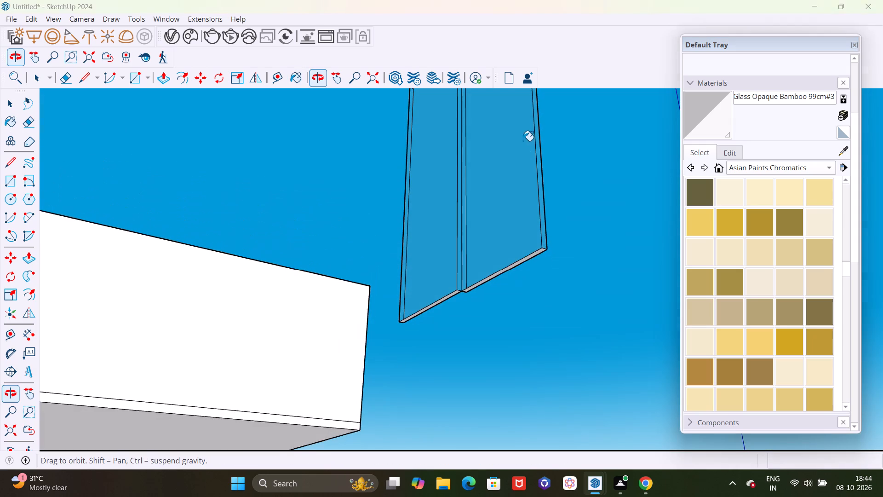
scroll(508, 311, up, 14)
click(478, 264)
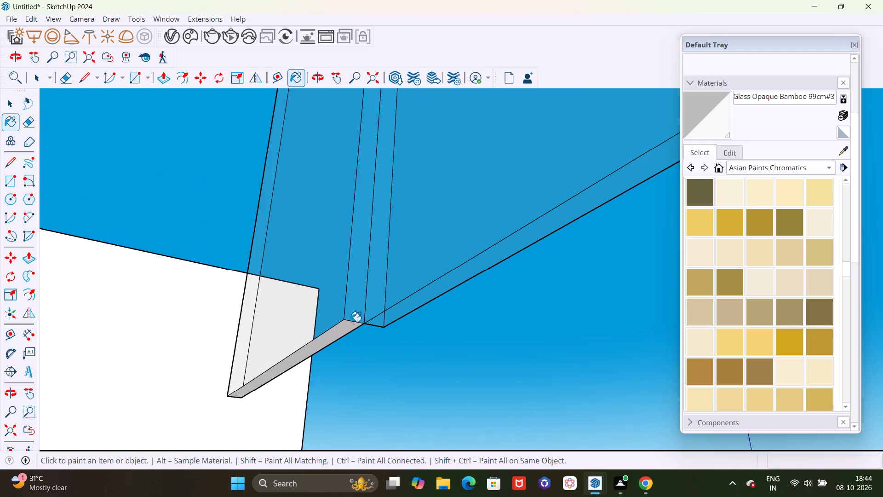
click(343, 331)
Examine the painted panels from several angles to judge how the glass material looks.
scroll(444, 320, down, 20)
scroll(444, 320, down, 2)
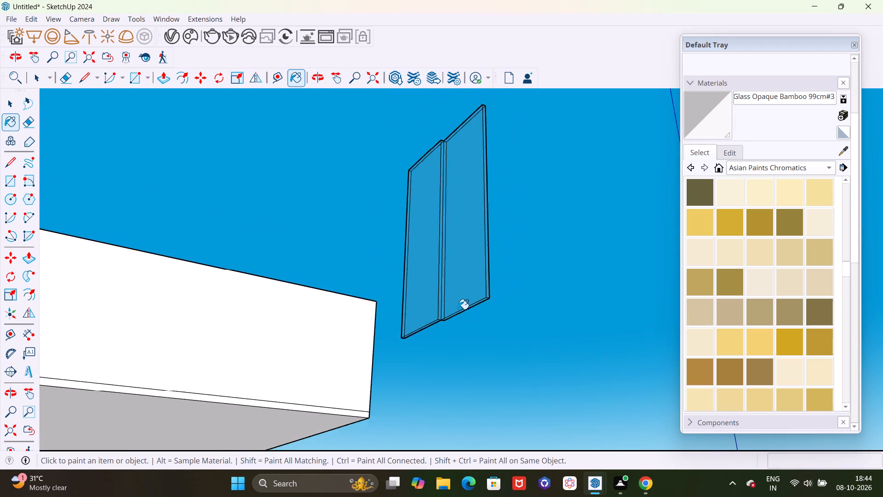
scroll(458, 309, down, 2)
middle_drag(459, 261, 629, 351)
scroll(459, 279, down, 12)
middle_drag(394, 325, 494, 394)
scroll(532, 312, up, 17)
scroll(441, 296, down, 5)
scroll(504, 298, up, 2)
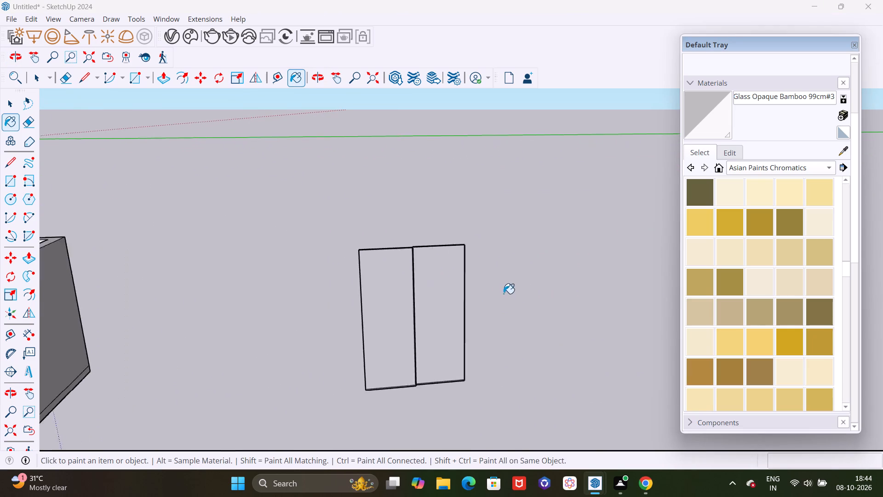
scroll(504, 294, up, 8)
scroll(504, 288, down, 4)
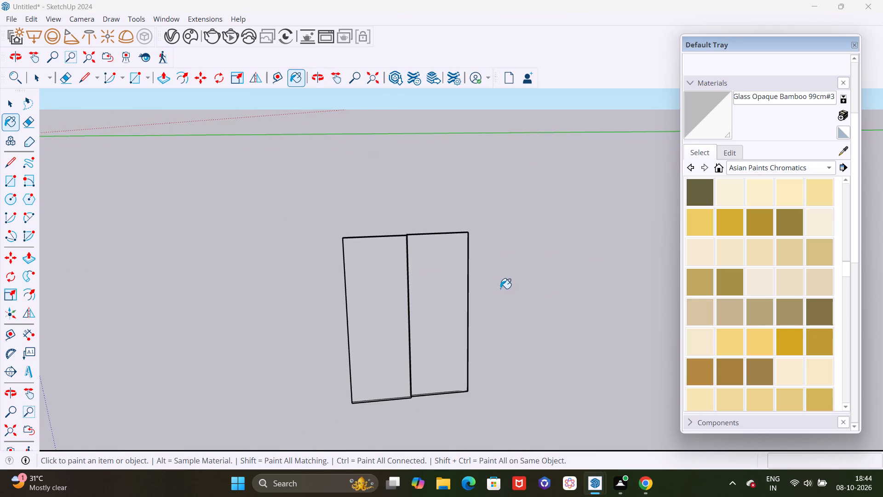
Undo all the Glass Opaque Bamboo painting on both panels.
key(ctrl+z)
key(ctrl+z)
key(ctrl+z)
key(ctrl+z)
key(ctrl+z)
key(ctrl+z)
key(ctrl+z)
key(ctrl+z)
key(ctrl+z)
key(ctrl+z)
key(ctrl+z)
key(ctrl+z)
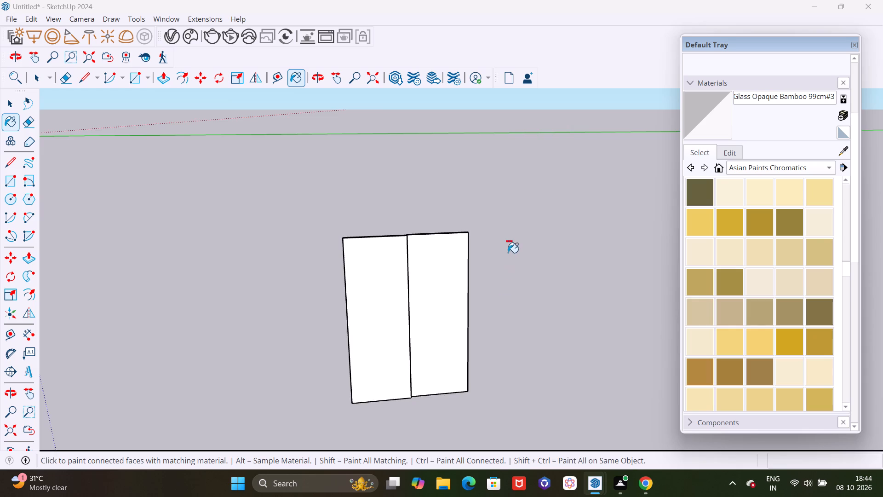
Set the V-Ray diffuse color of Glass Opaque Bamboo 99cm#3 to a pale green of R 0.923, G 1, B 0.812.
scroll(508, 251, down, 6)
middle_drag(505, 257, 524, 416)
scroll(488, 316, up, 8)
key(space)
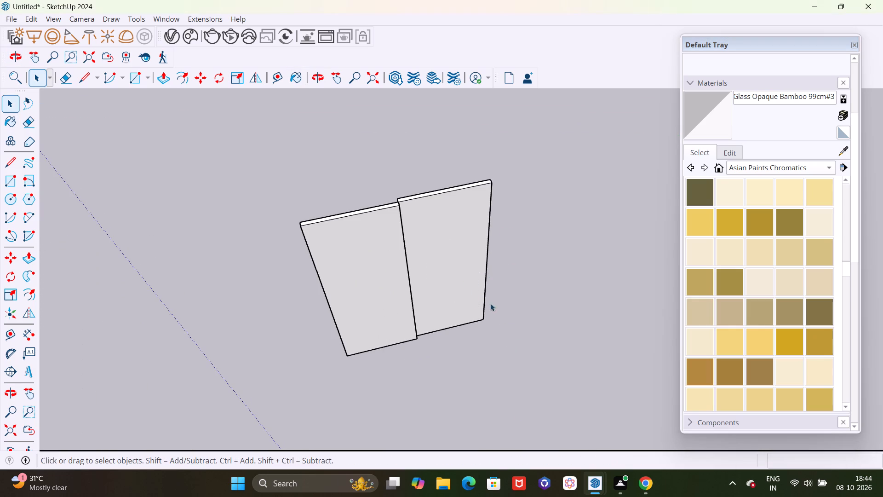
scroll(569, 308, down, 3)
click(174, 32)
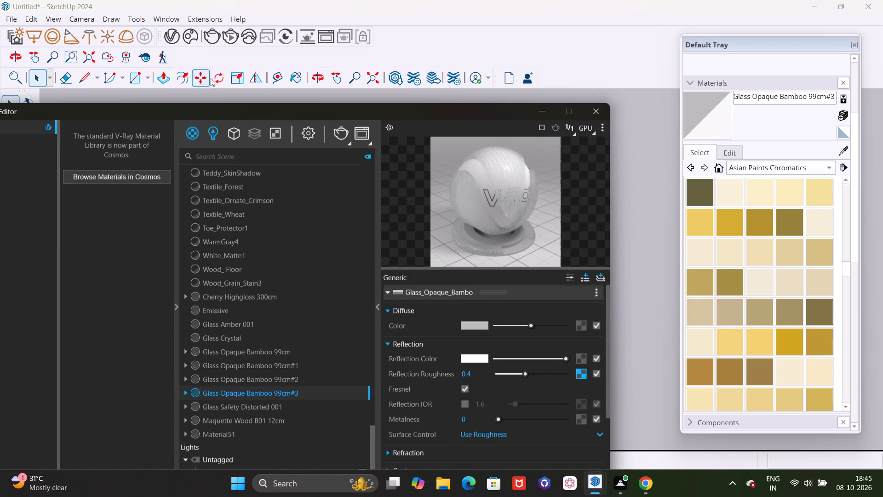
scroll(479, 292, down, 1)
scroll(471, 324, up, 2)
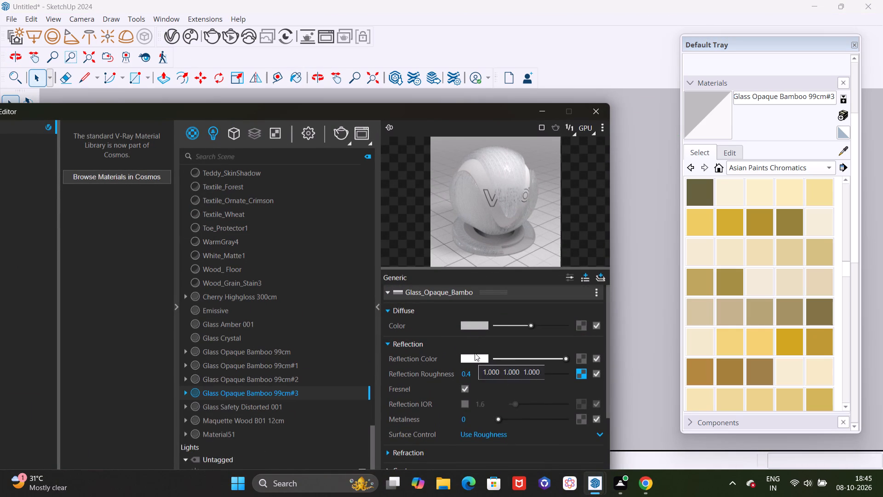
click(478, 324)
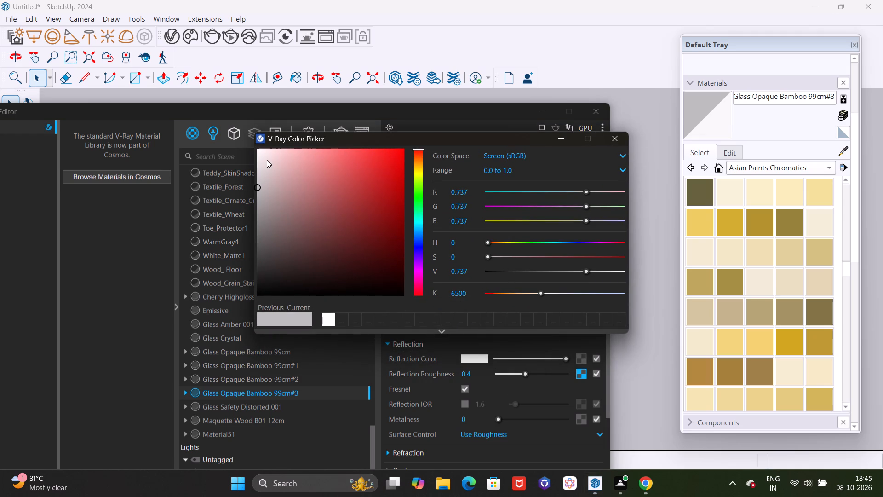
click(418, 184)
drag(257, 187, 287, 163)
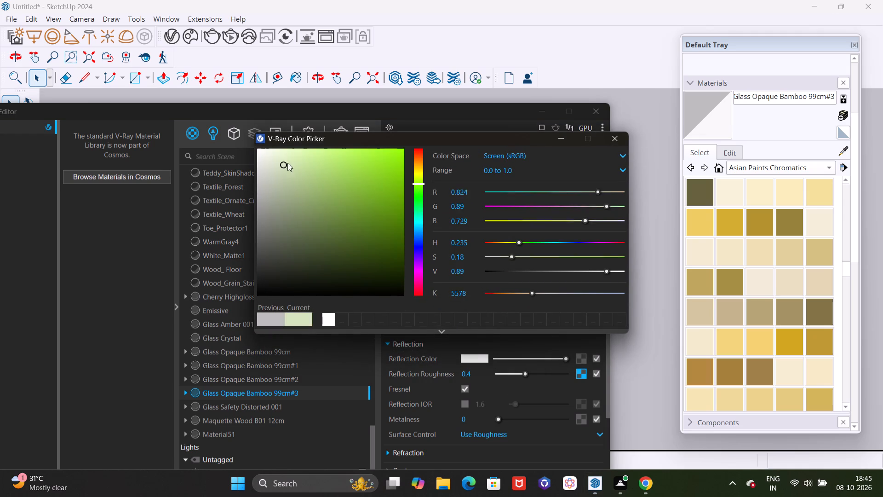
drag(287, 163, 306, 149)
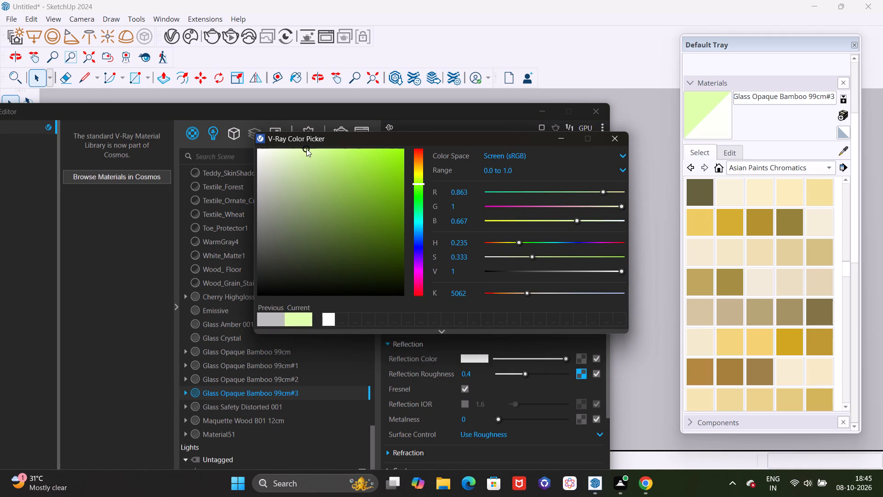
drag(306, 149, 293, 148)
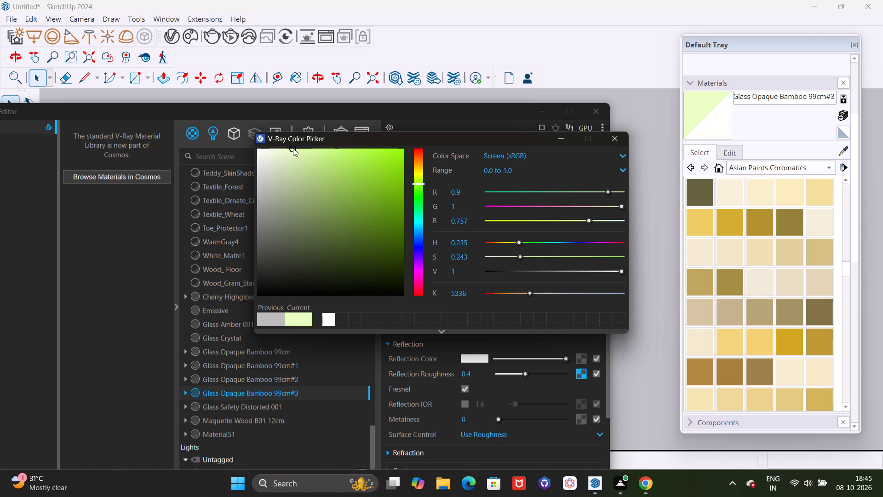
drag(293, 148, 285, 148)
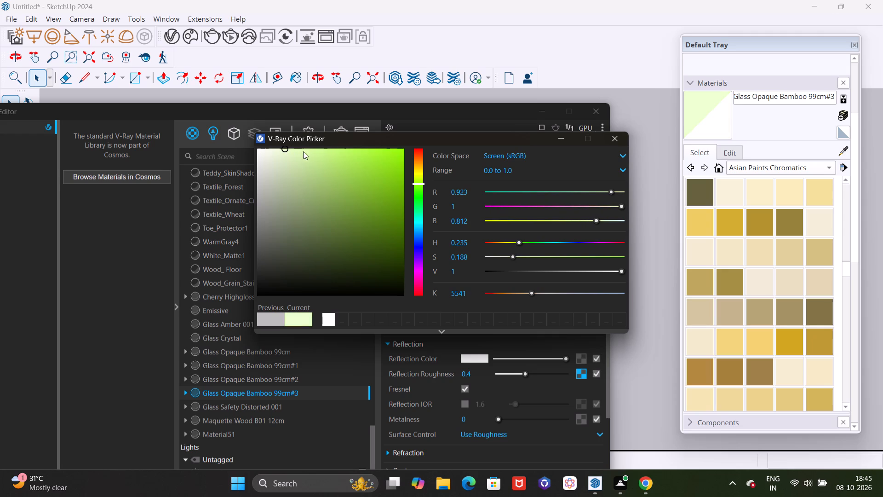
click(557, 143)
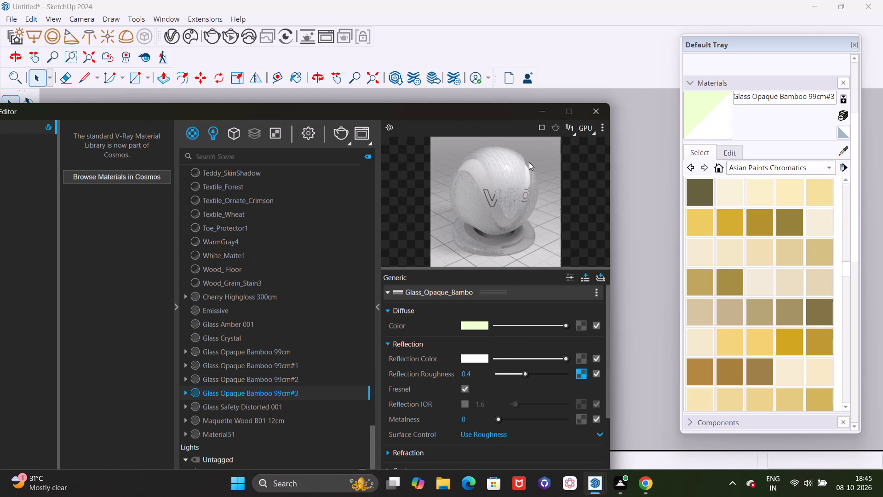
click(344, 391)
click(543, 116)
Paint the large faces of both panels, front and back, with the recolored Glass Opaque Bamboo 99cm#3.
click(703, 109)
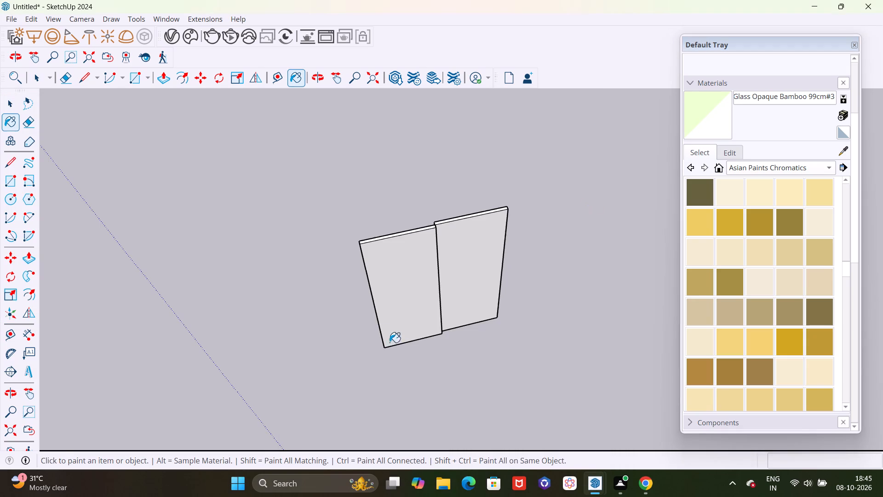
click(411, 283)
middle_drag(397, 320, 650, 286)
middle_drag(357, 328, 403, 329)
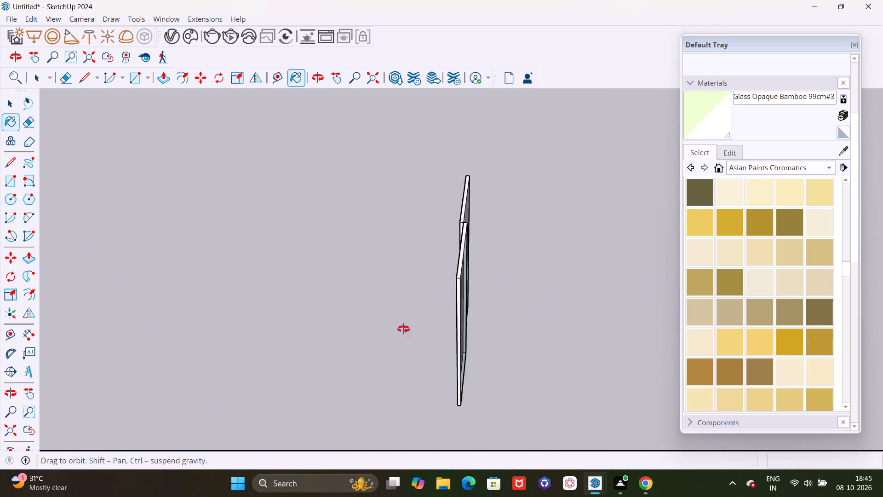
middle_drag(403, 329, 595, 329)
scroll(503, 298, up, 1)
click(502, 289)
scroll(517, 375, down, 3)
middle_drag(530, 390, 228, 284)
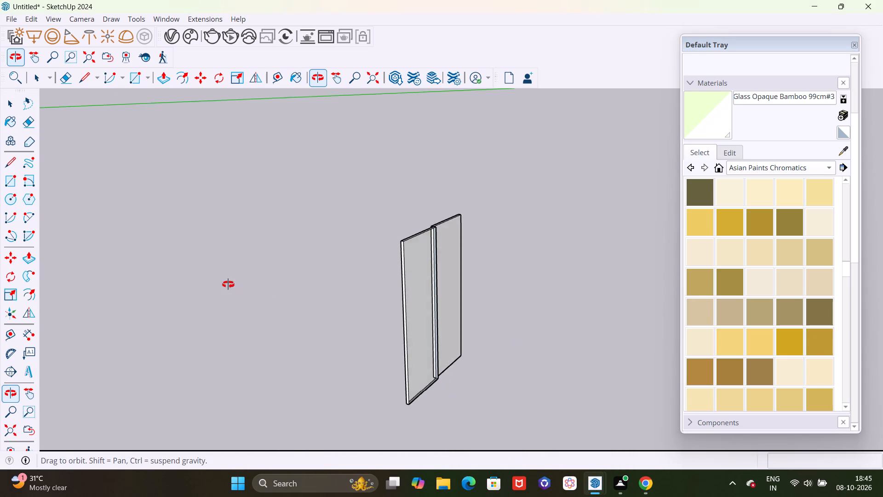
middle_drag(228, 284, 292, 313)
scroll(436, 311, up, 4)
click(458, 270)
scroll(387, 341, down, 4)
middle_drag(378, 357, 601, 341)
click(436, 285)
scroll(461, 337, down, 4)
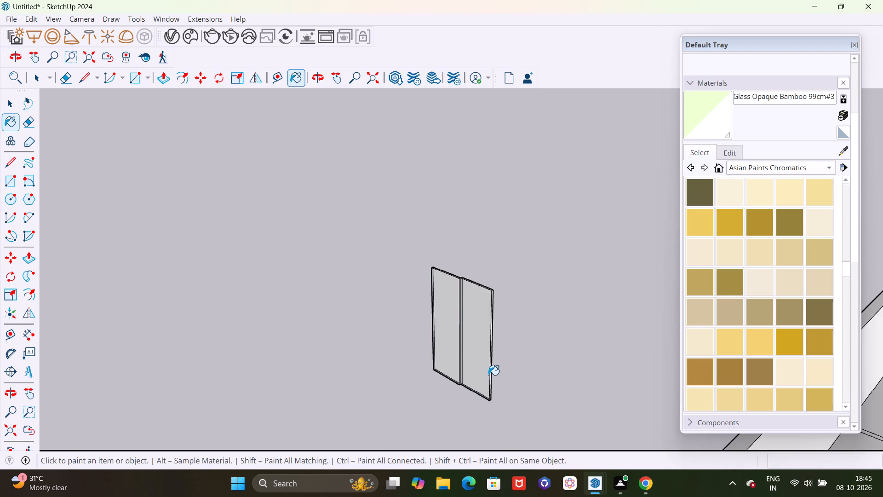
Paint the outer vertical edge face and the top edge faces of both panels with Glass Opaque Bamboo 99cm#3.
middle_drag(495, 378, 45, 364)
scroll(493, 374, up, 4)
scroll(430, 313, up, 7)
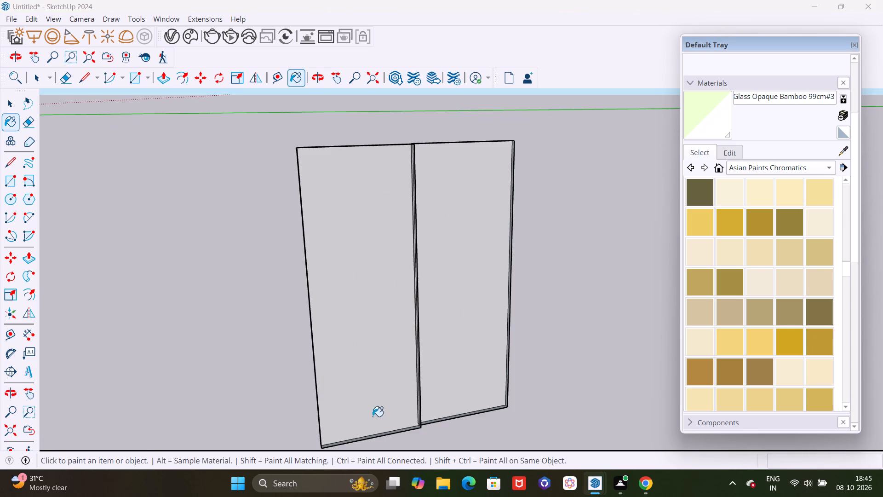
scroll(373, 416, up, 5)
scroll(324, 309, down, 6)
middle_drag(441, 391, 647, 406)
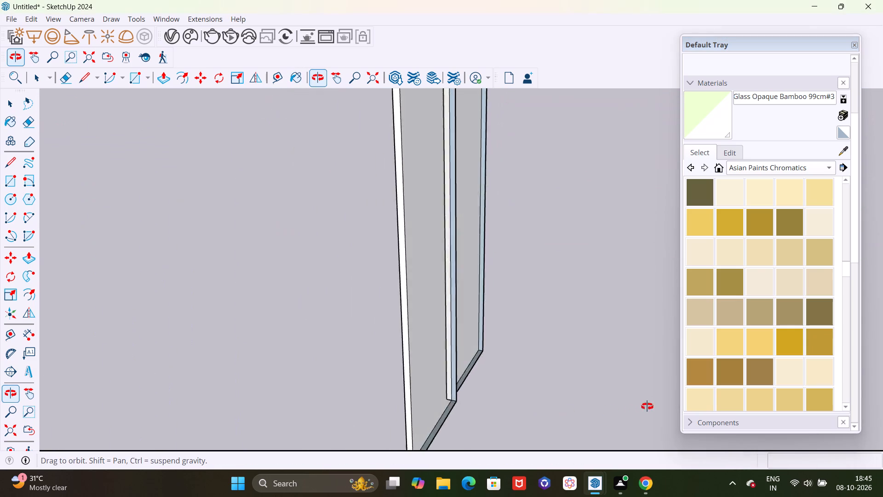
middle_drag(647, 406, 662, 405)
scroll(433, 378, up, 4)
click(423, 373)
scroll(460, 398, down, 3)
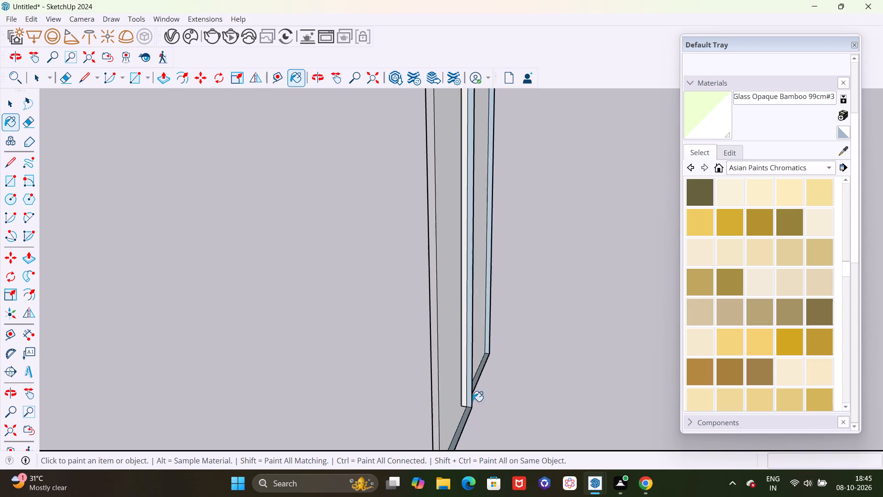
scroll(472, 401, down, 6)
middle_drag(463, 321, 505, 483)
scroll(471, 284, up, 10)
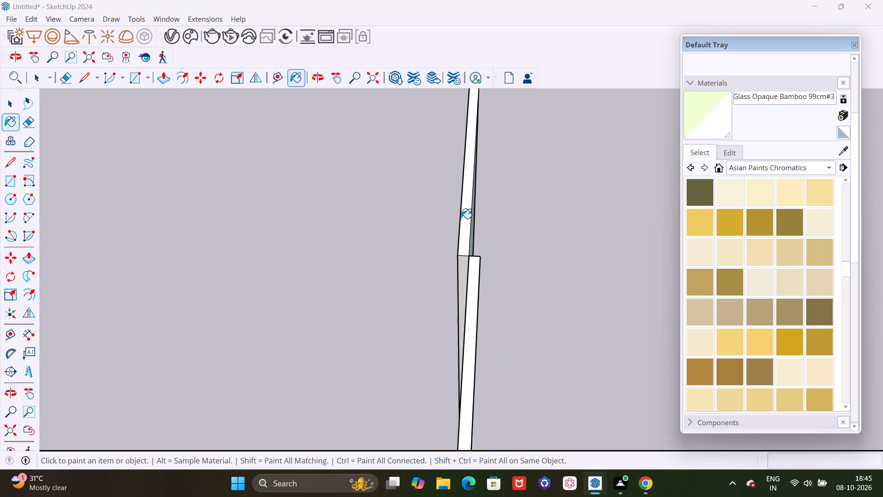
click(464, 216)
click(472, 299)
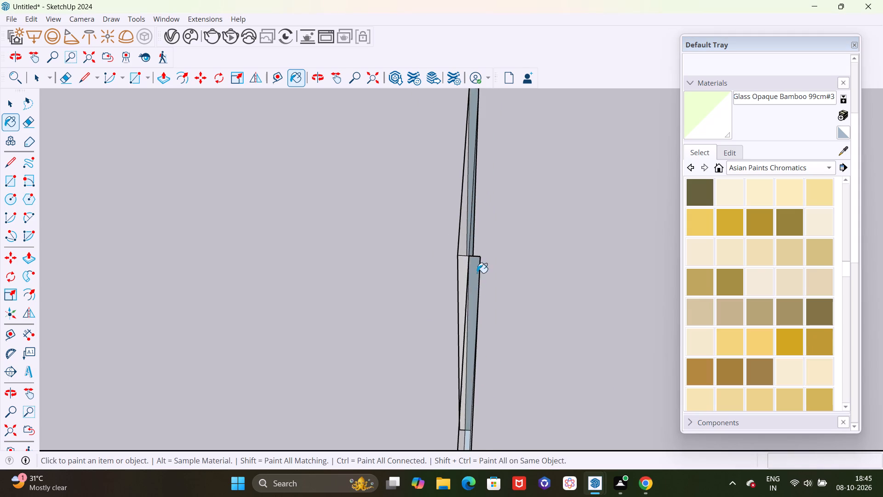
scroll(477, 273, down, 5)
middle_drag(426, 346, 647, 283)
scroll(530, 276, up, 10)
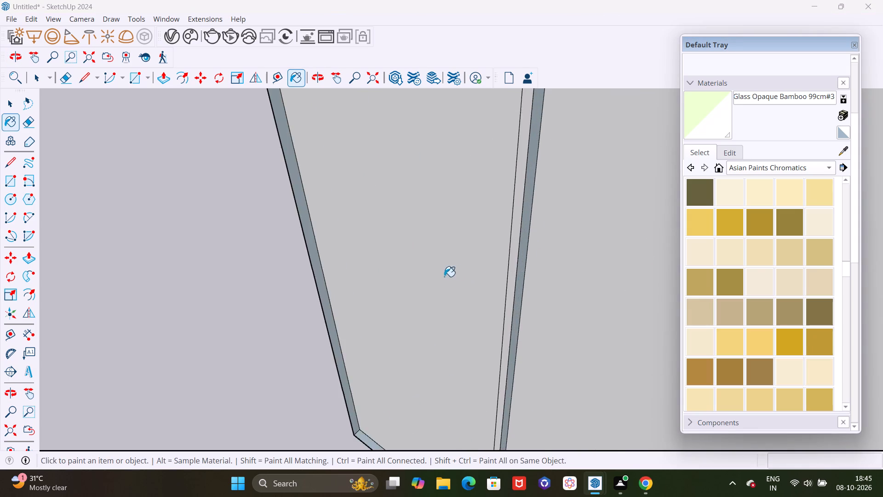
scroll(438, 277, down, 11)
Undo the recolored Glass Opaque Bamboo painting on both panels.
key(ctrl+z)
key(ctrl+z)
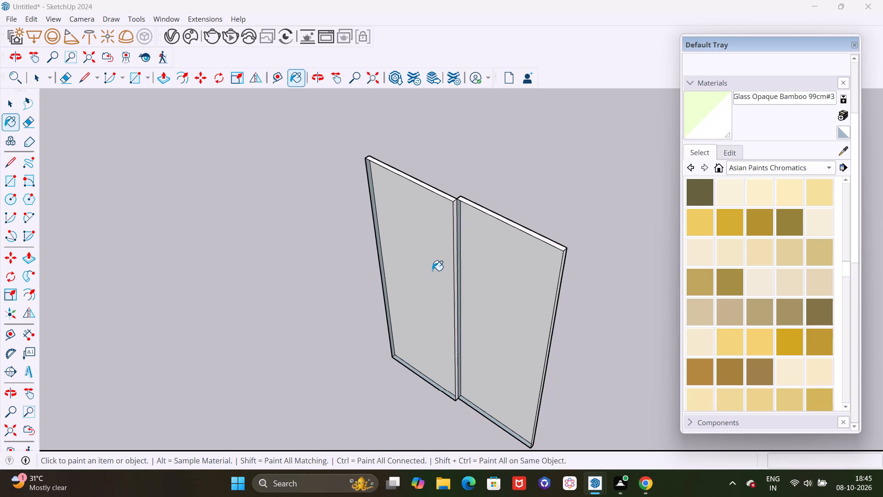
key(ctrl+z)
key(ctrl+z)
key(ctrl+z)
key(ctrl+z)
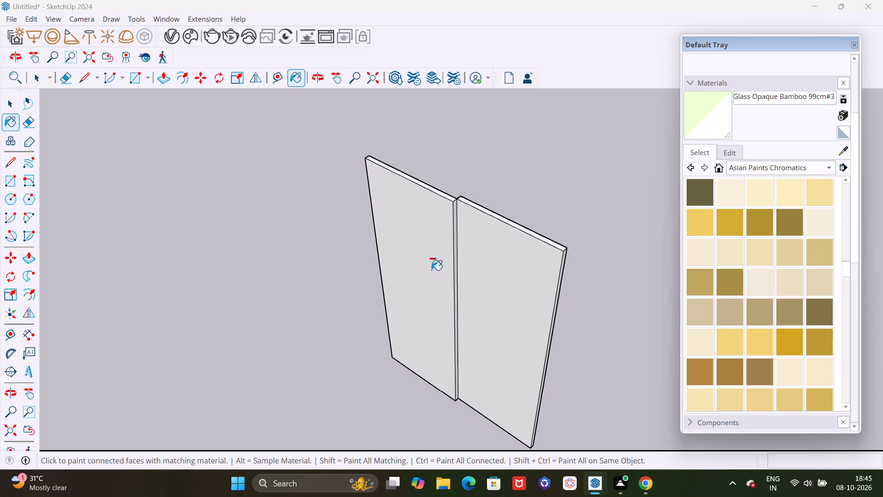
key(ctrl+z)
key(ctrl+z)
Undo the earlier Glass Opaque Bamboo 99cm#3 material changes, back to Gdblack as the active material.
scroll(425, 261, down, 6)
middle_drag(467, 328, 0, 307)
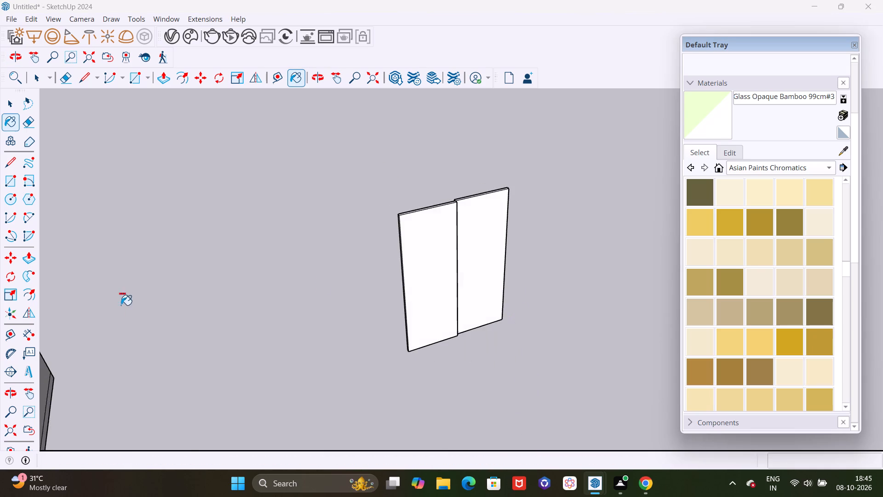
scroll(382, 282, down, 4)
scroll(408, 319, down, 7)
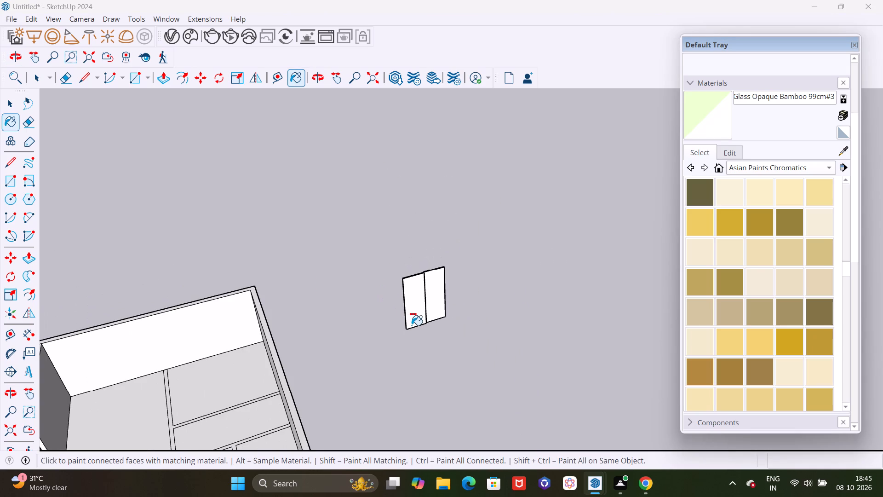
key(ctrl+z)
key(ctrl+z)
key(ctrl+z)
key(space)
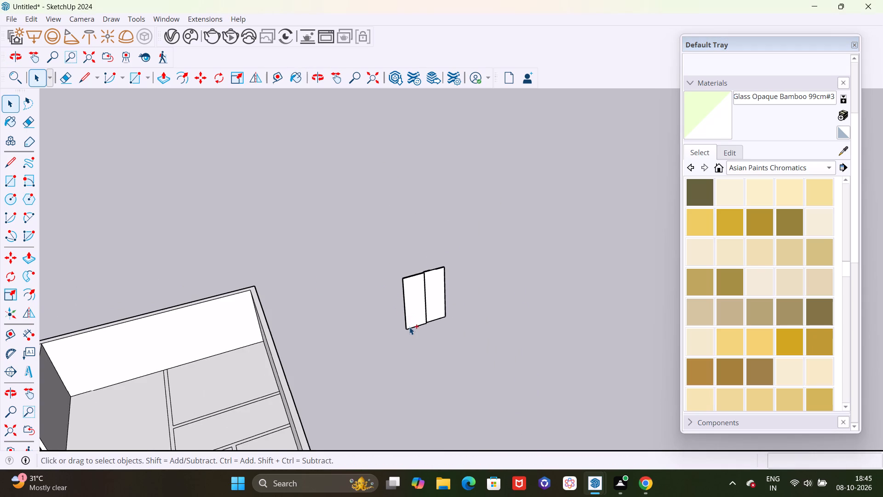
key(ctrl+z)
key(ctrl+z)
key(ctrl+z)
key(ctrl+z)
key(ctrl+z)
key(ctrl+z)
key(ctrl+z)
key(ctrl+z)
key(ctrl+z)
key(ctrl+z)
key(ctrl+z)
Undo the extrusions of the two offset panels and the line dividing the flat face in half.
scroll(422, 291, up, 3)
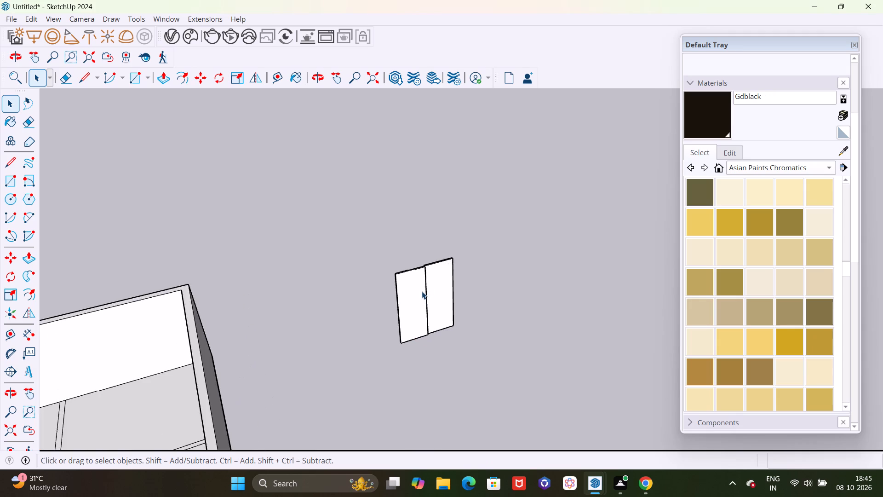
scroll(422, 291, up, 9)
middle_drag(418, 315, 507, 411)
key(ctrl+z)
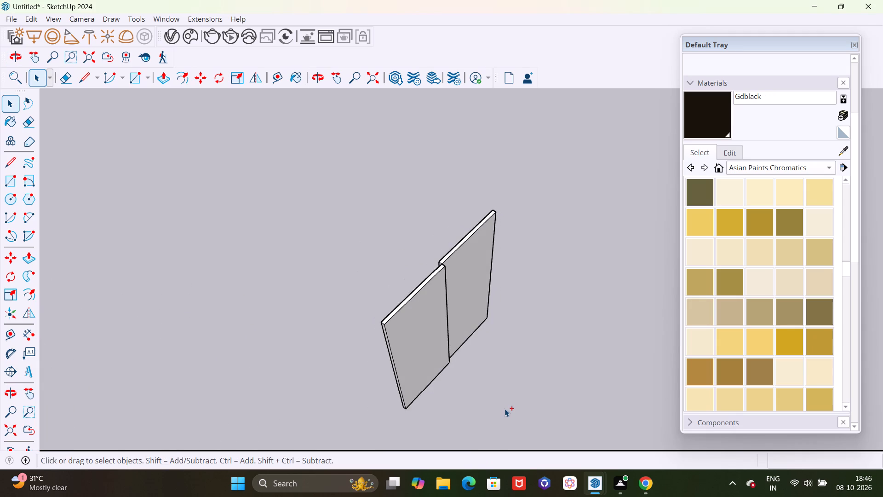
key(ctrl+z)
key(ctrl+z)
key(ctrl+z)
key(ctrl+z)
key(ctrl+z)
key(ctrl+z)
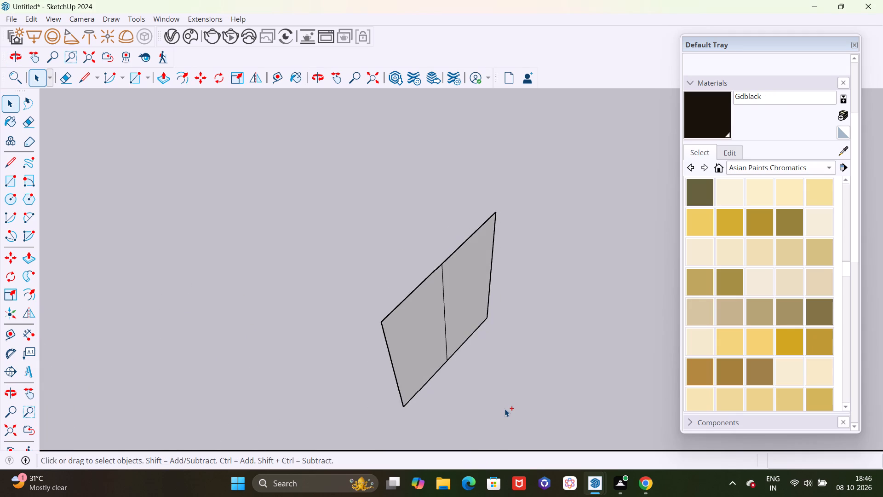
scroll(436, 379, up, 1)
middle_drag(450, 382, 348, 349)
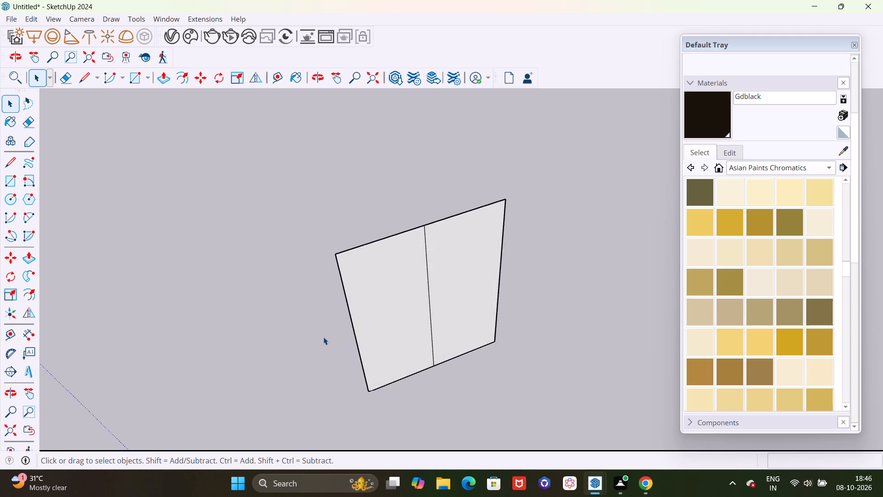
scroll(323, 337, down, 11)
scroll(436, 395, down, 4)
middle_drag(460, 407, 410, 373)
key(ctrl+z)
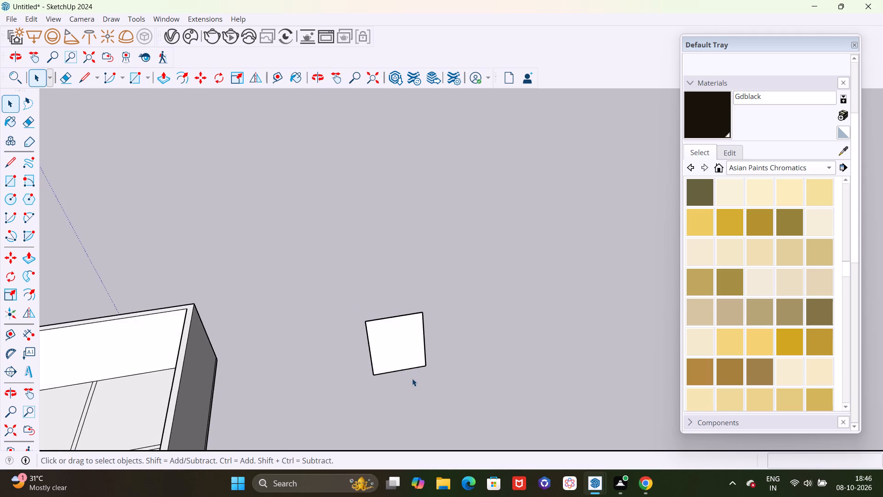
Offset the outline of the undivided rectangular face inward by 2" to form a frame border.
middle_drag(417, 395, 404, 367)
scroll(384, 318, up, 9)
key(f)
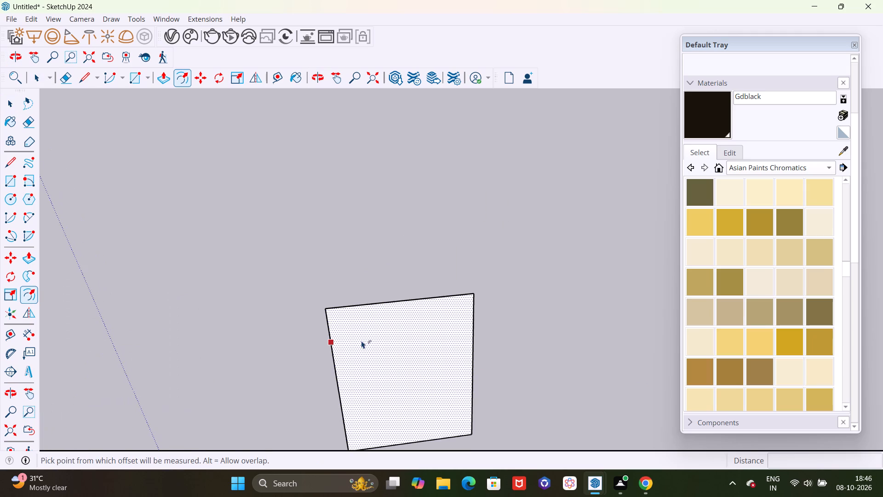
click(361, 341)
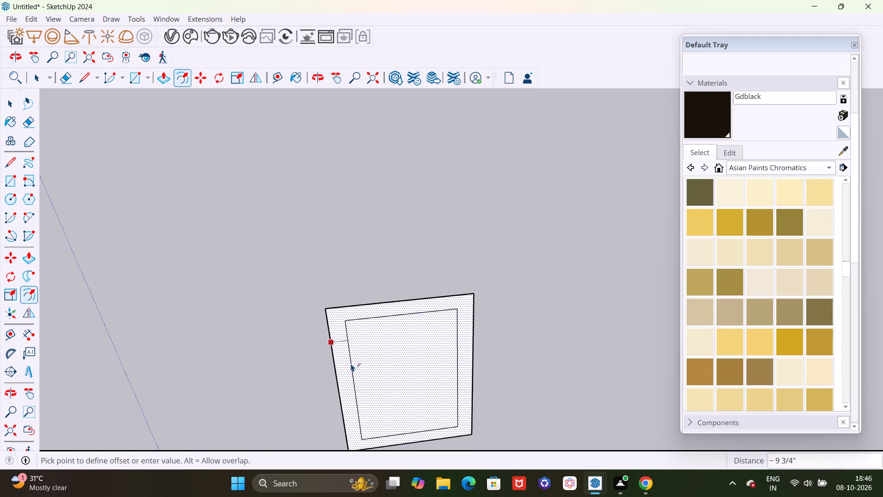
text(2")
key(Return)
key(space)
scroll(351, 362, down, 7)
middle_drag(362, 373, 393, 383)
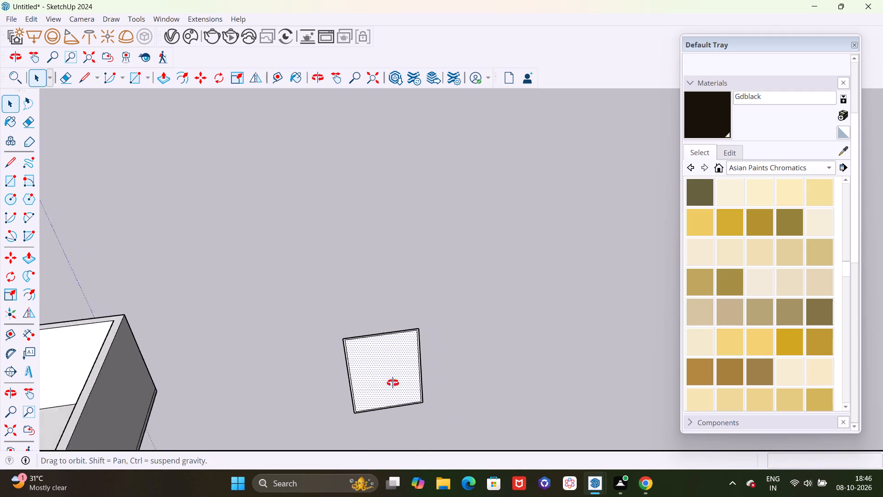
Extrude the frame border 1" outward from the front of the rectangular panel.
middle_drag(393, 383, 419, 388)
scroll(348, 369, up, 20)
scroll(348, 369, up, 3)
key(p)
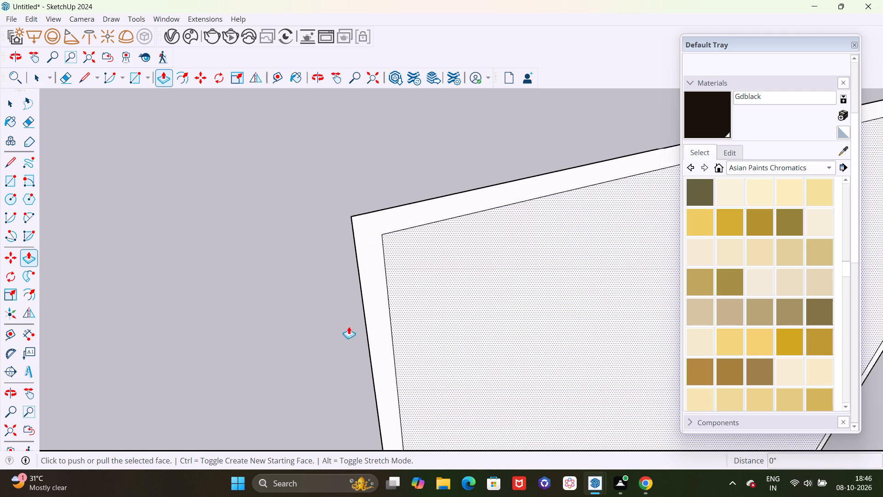
scroll(350, 301, up, 3)
scroll(377, 277, down, 10)
key(space)
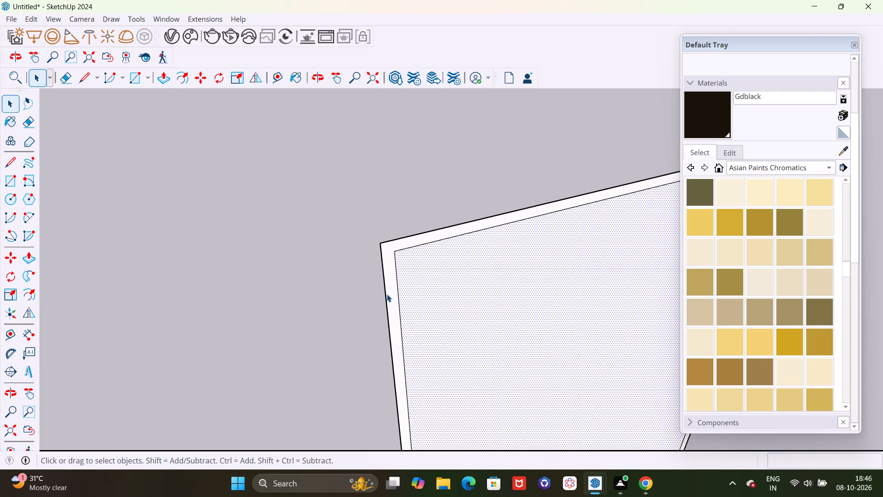
click(302, 285)
scroll(310, 283, down, 5)
middle_drag(332, 321, 382, 325)
scroll(368, 316, up, 8)
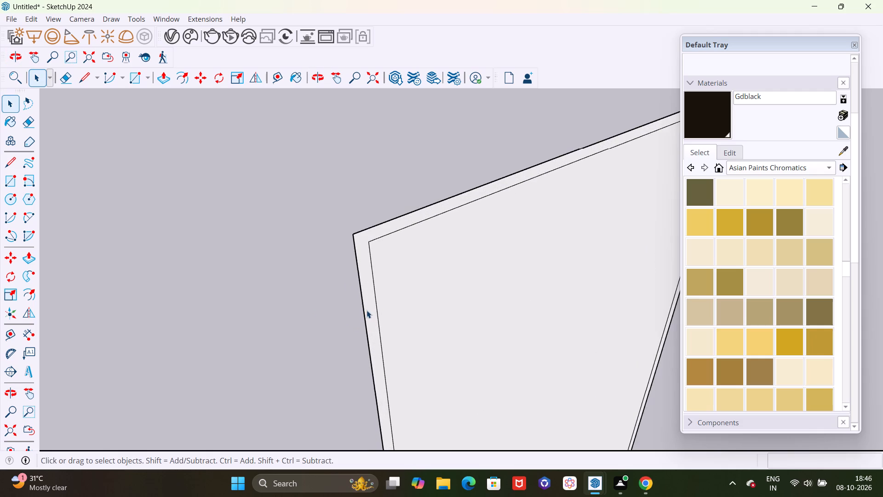
key(p)
click(368, 304)
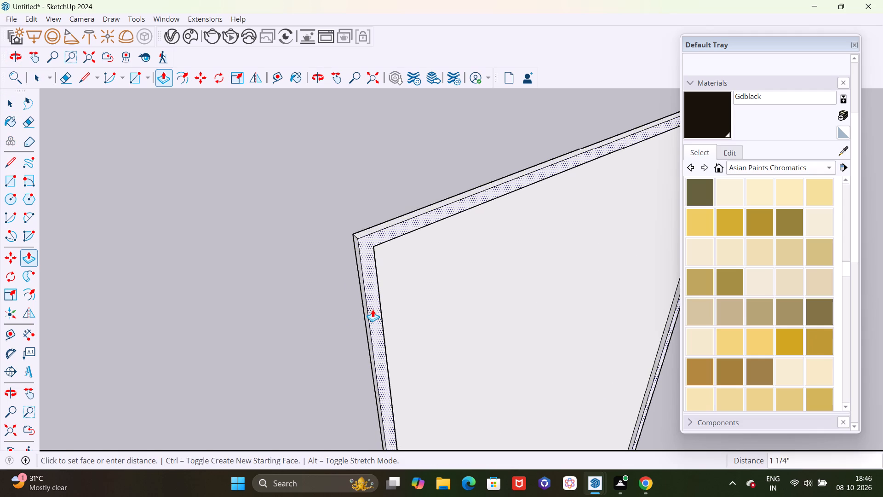
middle_drag(373, 309, 513, 335)
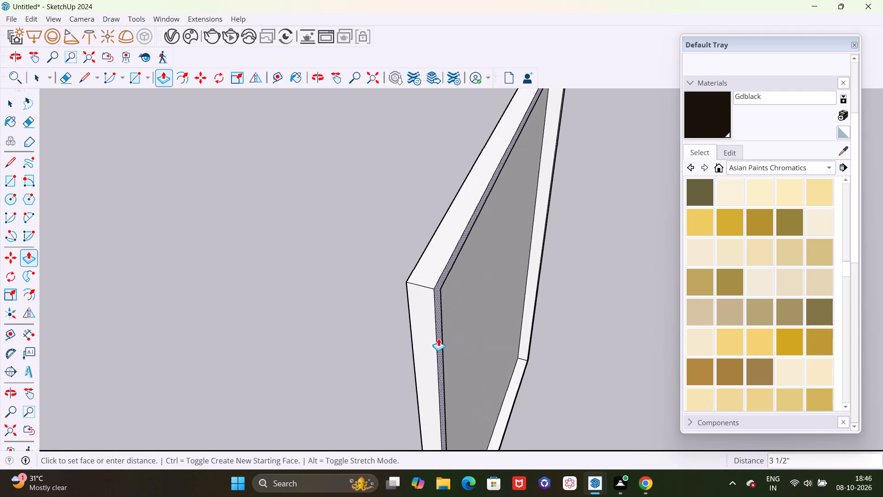
text(1")
key(Return)
Repeat the 1" extrusion on the frame border at the back of the panel.
scroll(426, 340, down, 3)
middle_drag(372, 359, 640, 346)
scroll(427, 285, down, 4)
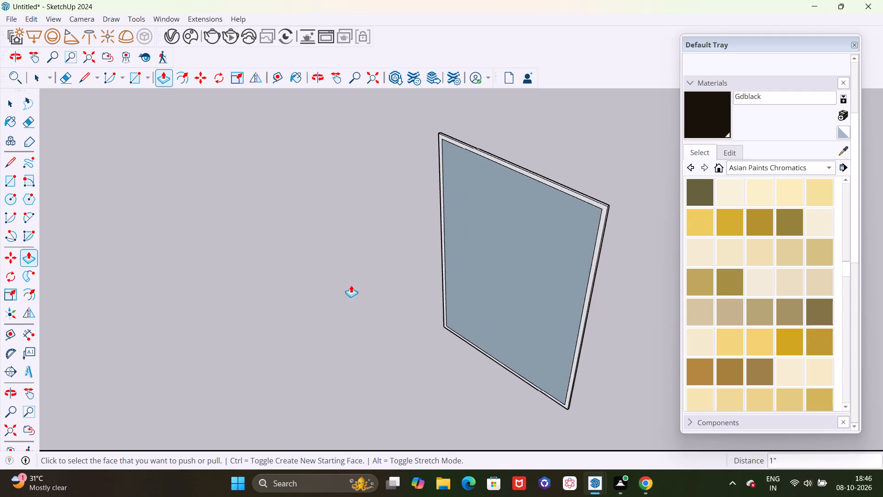
scroll(602, 239, up, 14)
double_click(560, 219)
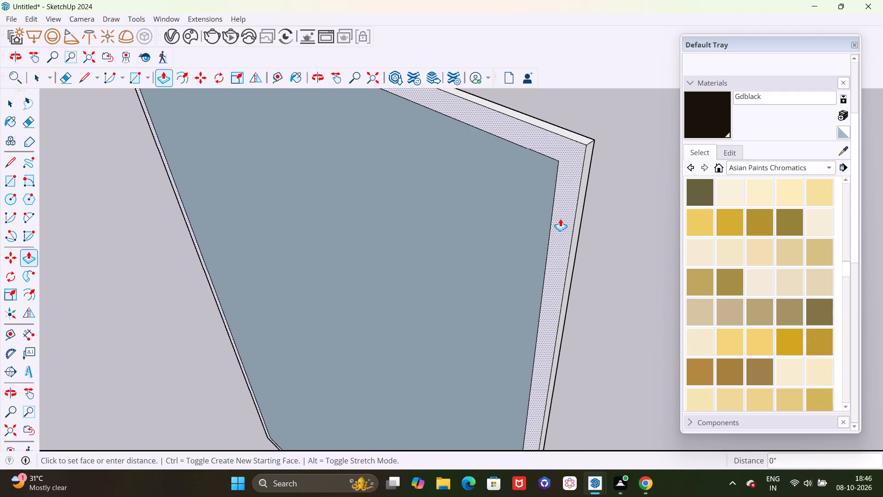
scroll(451, 231, down, 12)
middle_drag(571, 298, 0, 310)
scroll(291, 286, down, 4)
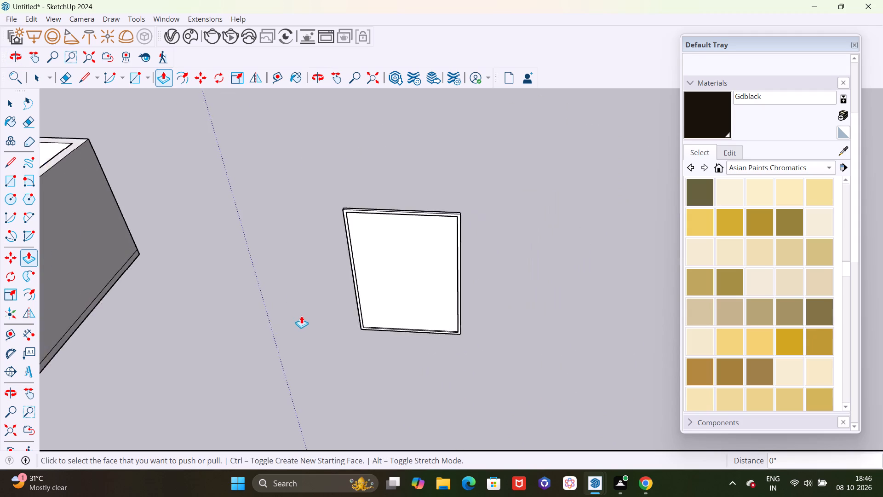
Draw a vertical line from the midpoint of the inner face's bottom edge to its top edge, dividing it in half.
scroll(301, 316, down, 5)
middle_drag(329, 356, 385, 290)
key(space)
text(l)
scroll(386, 326, up, 16)
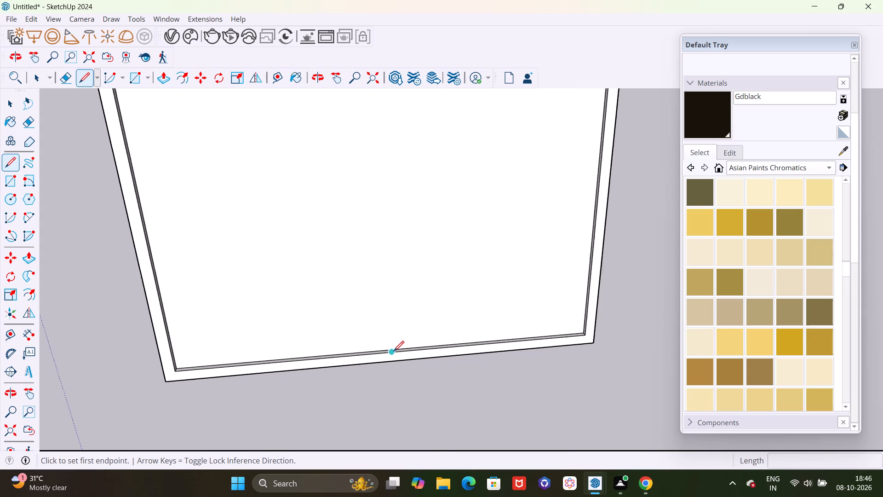
scroll(394, 351, up, 11)
click(388, 351)
scroll(386, 350, down, 5)
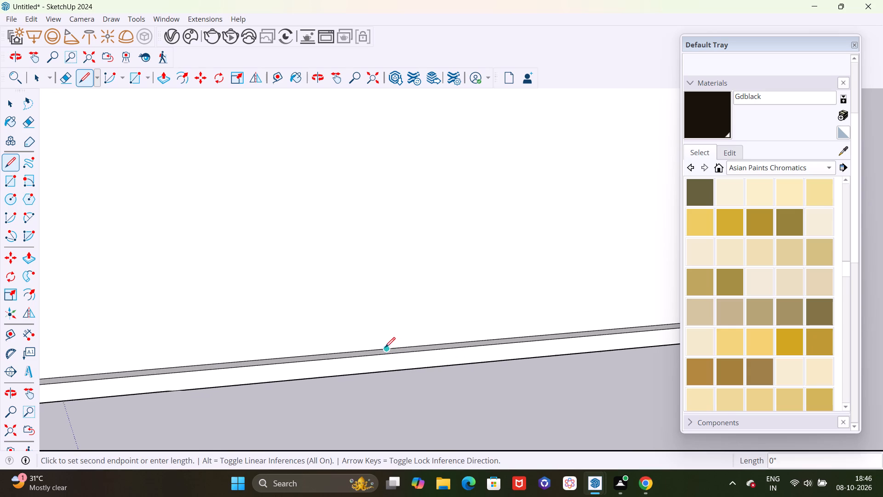
scroll(385, 347, down, 20)
scroll(385, 347, down, 4)
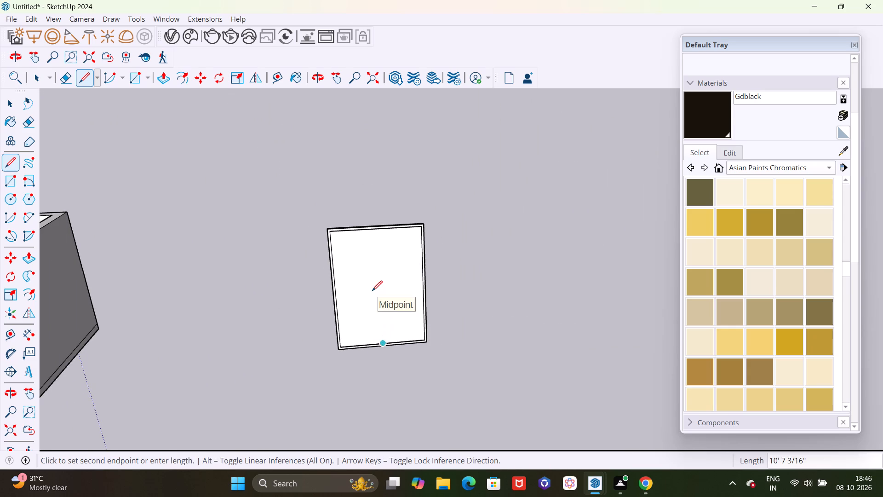
middle_drag(372, 290, 380, 209)
scroll(383, 225, up, 19)
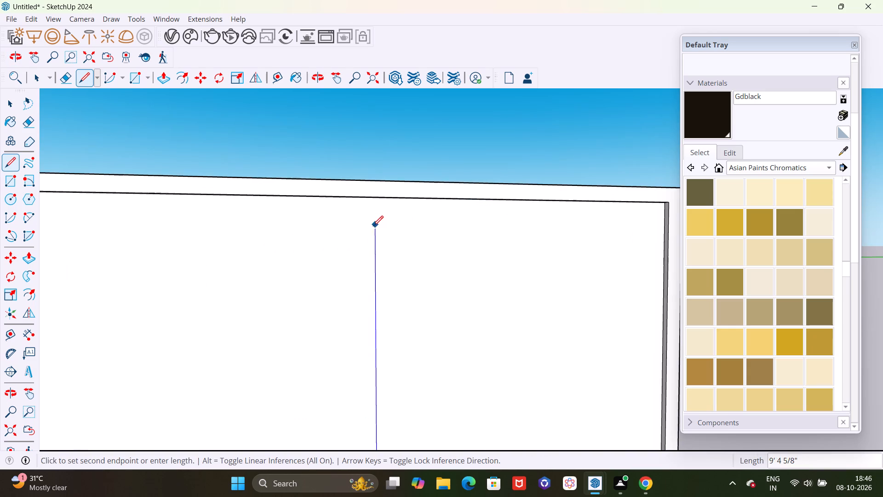
middle_drag(363, 292, 367, 193)
scroll(373, 191, up, 5)
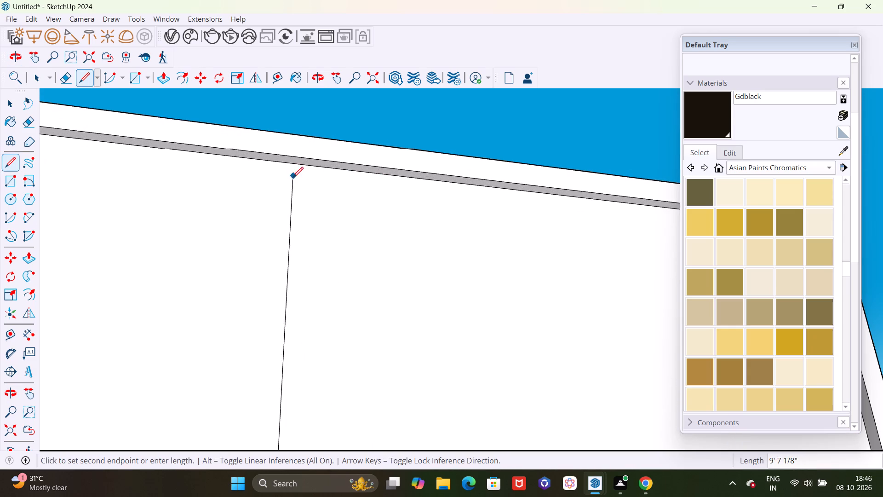
scroll(301, 177, down, 20)
scroll(301, 177, down, 3)
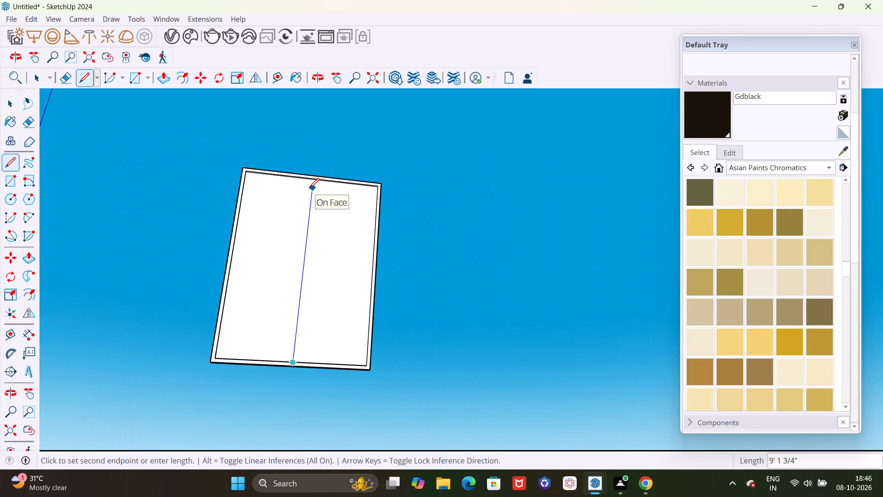
scroll(309, 187, up, 20)
scroll(309, 187, up, 4)
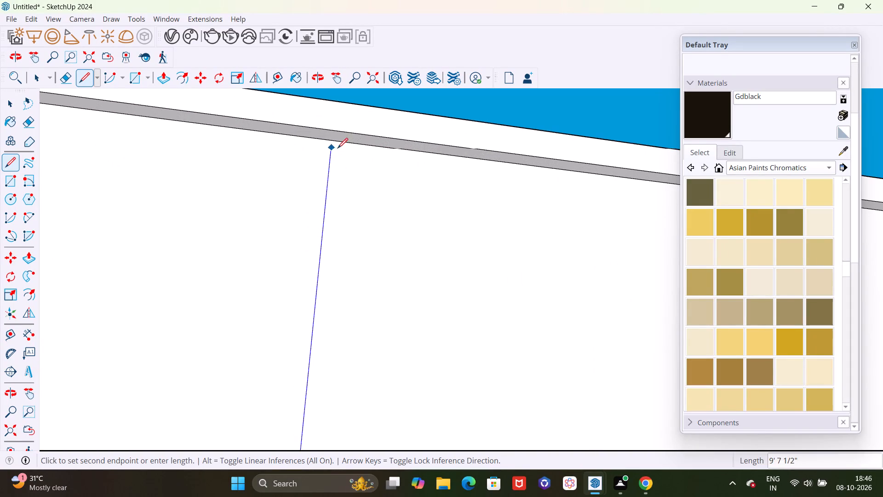
click(334, 139)
scroll(359, 182, down, 20)
scroll(359, 182, down, 2)
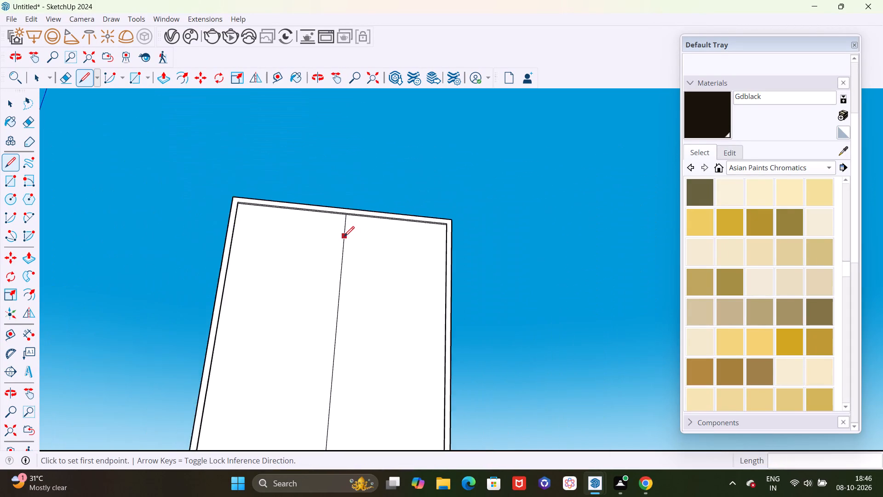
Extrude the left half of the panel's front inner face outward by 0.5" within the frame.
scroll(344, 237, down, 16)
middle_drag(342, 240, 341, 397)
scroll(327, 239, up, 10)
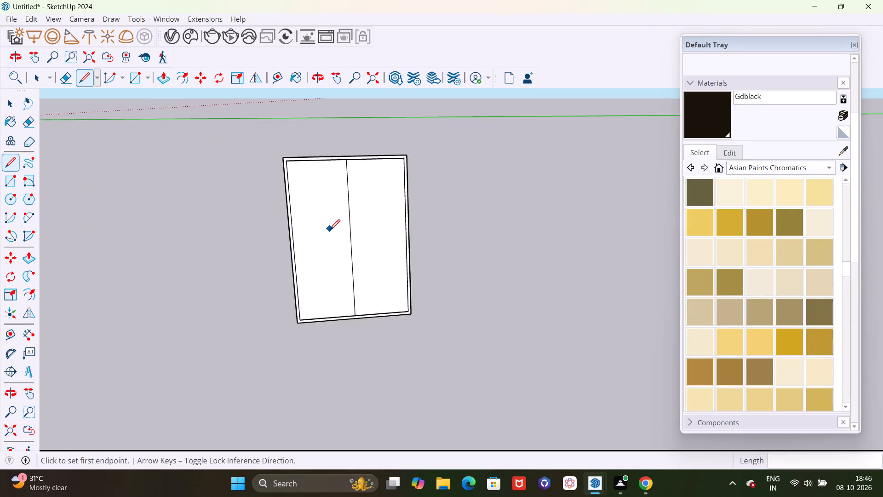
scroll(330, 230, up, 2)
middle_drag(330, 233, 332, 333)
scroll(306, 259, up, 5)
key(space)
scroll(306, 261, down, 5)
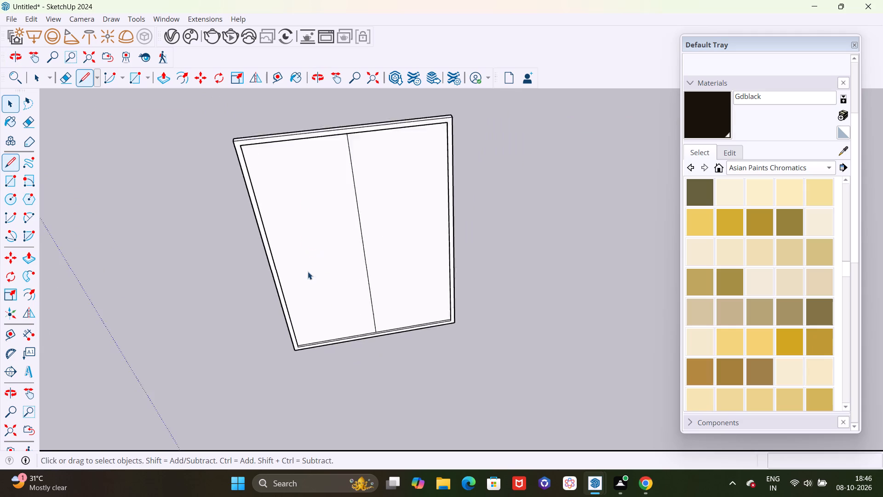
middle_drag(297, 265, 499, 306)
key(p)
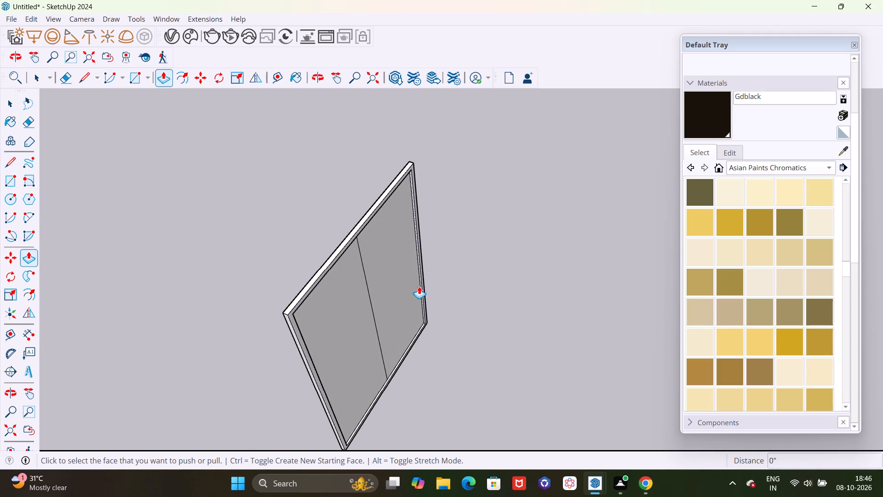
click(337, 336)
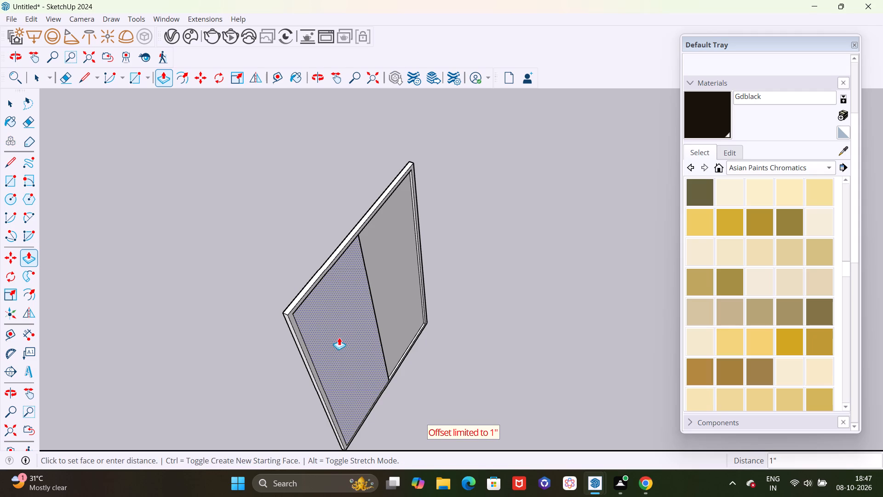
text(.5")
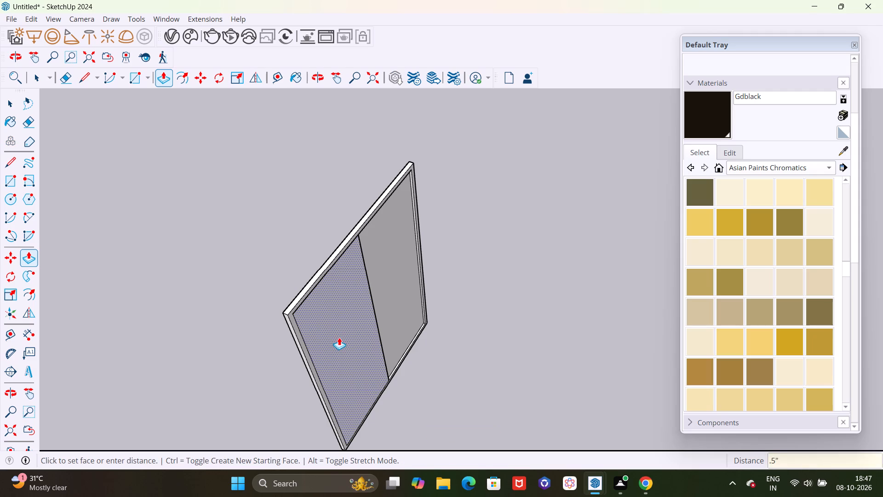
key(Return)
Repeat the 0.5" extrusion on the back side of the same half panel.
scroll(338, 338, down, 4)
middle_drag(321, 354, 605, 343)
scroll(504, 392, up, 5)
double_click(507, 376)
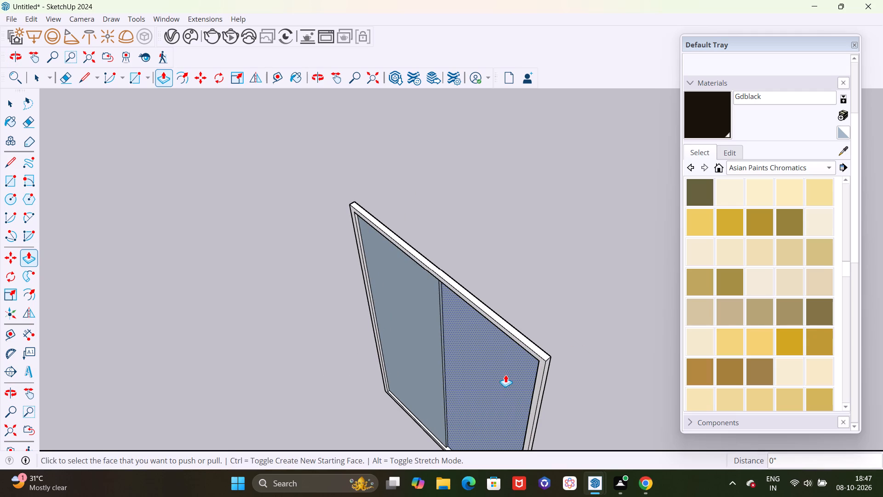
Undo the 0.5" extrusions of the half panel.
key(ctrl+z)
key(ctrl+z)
Extrude the left half of the front inner face by 0.5" with a new starting face, keeping the original face.
scroll(451, 346, down, 6)
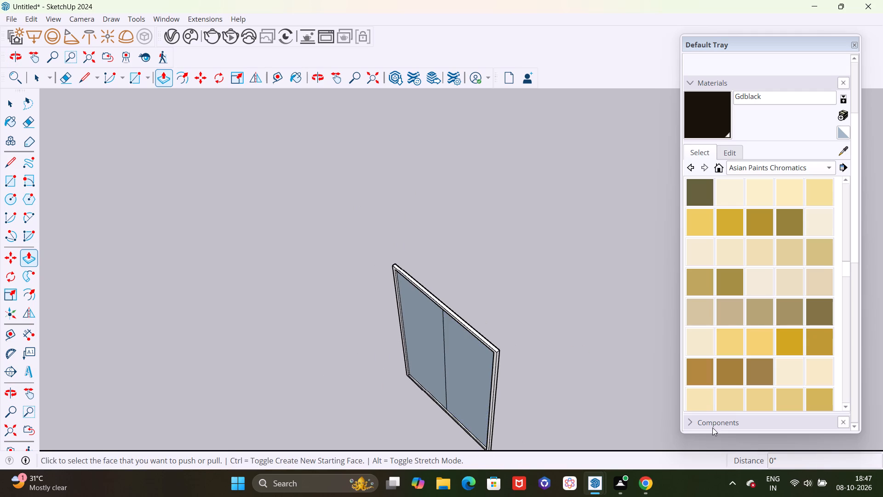
middle_drag(693, 428, 156, 404)
scroll(571, 328, down, 3)
middle_drag(585, 373, 166, 350)
scroll(372, 335, up, 5)
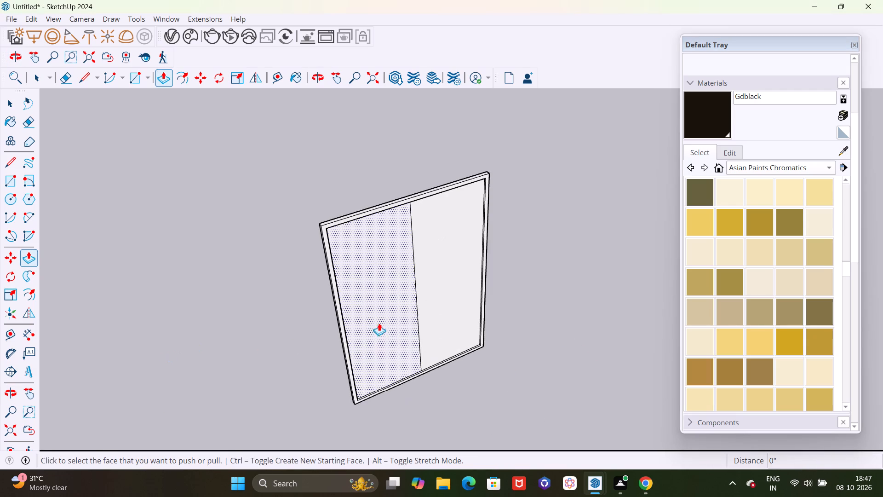
middle_drag(345, 344, 550, 337)
scroll(468, 336, up, 4)
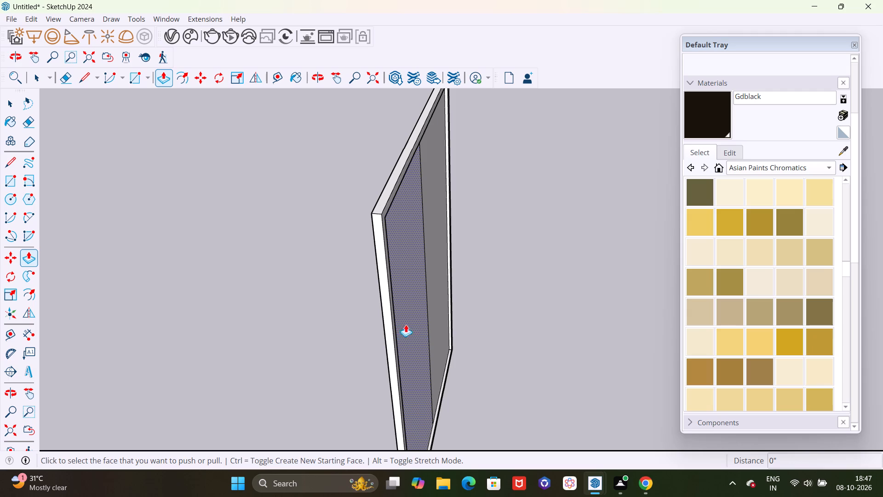
click(408, 323)
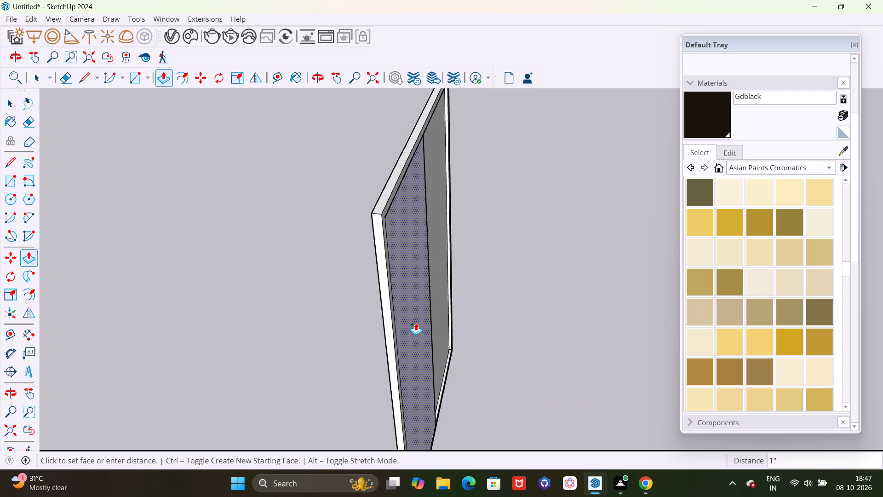
key(period)
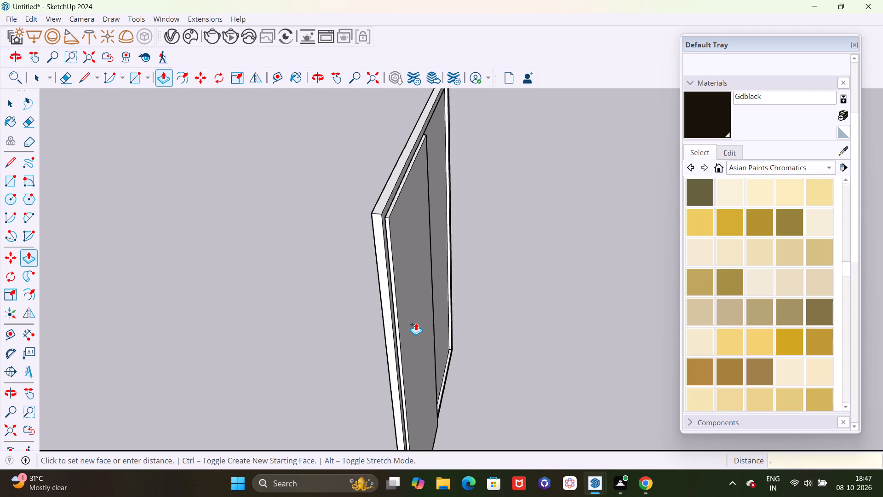
text(5")
key(Return)
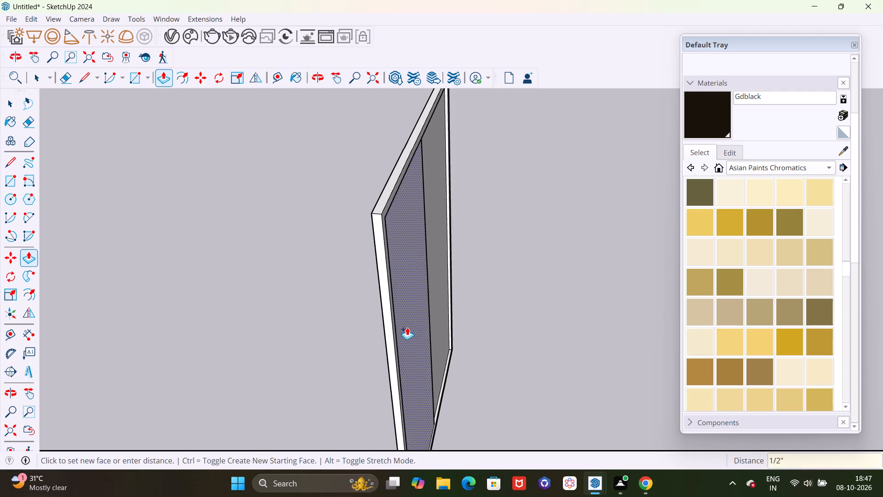
Repeat the 0.5" extrusion on the back side of the same half panel.
scroll(407, 327, down, 4)
middle_drag(359, 341, 564, 318)
scroll(506, 308, up, 3)
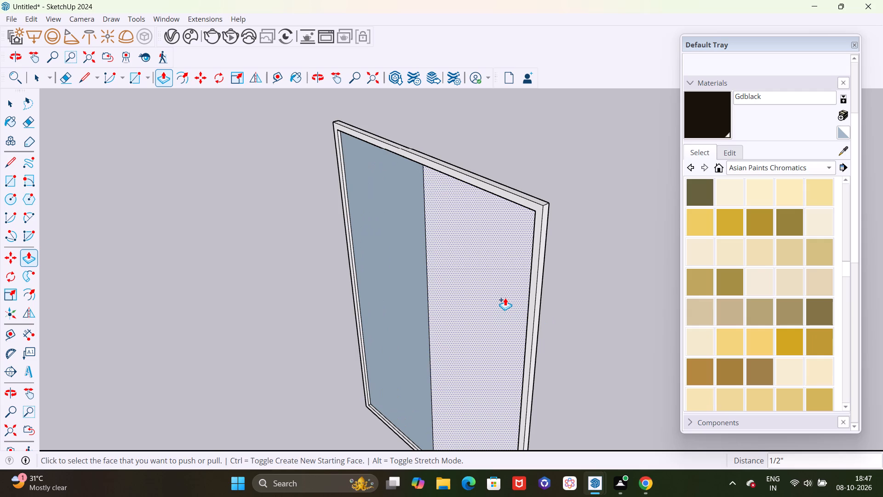
double_click(502, 297)
Examine the framed panel and its extruded half from both sides and edge-on.
scroll(500, 297, down, 8)
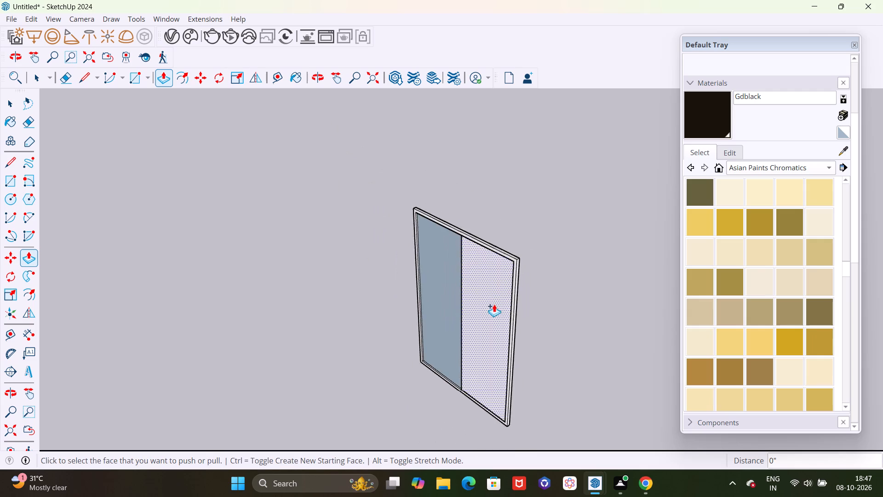
scroll(494, 306, down, 4)
middle_drag(565, 309, 334, 332)
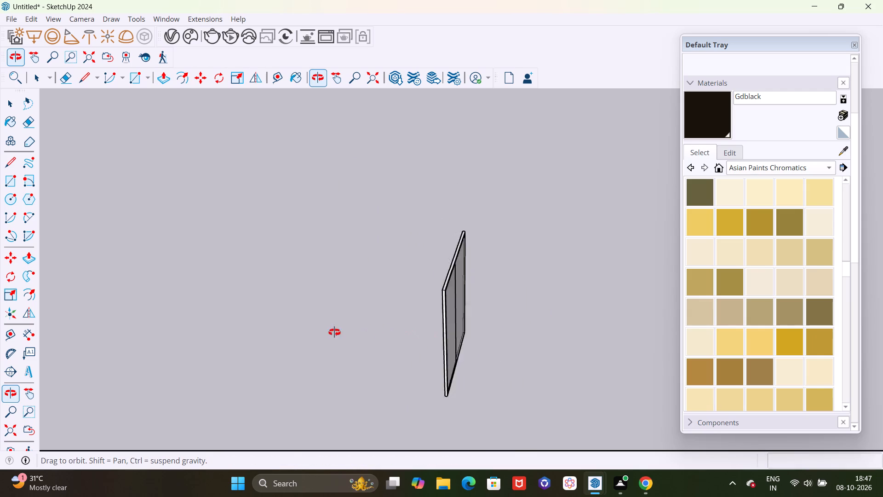
middle_drag(334, 332, 464, 334)
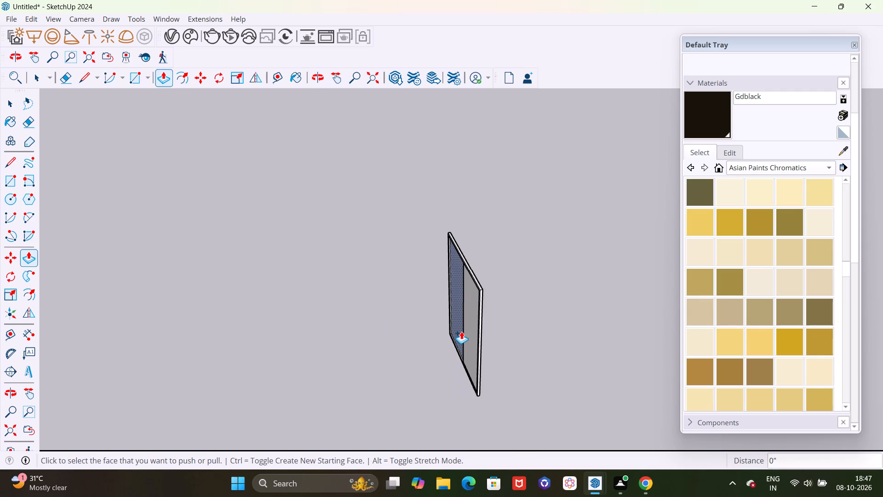
scroll(452, 295, up, 8)
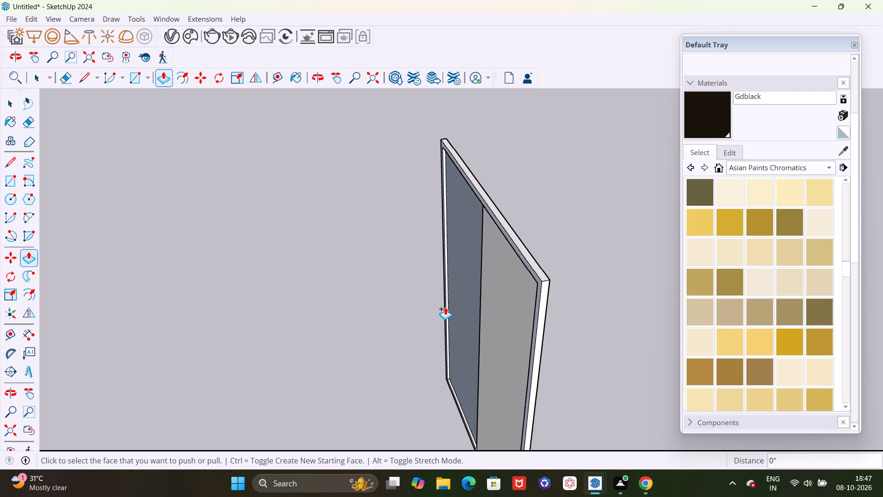
scroll(449, 306, up, 6)
scroll(452, 276, down, 6)
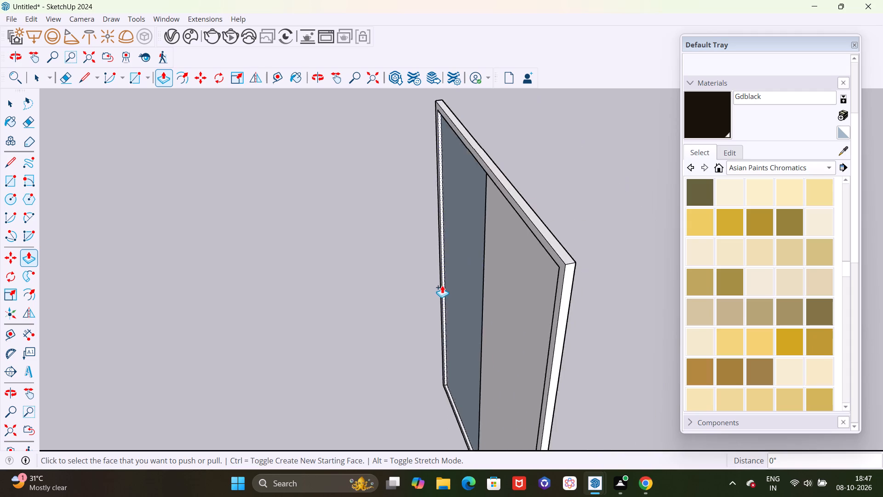
scroll(442, 285, down, 4)
middle_drag(510, 318, 416, 383)
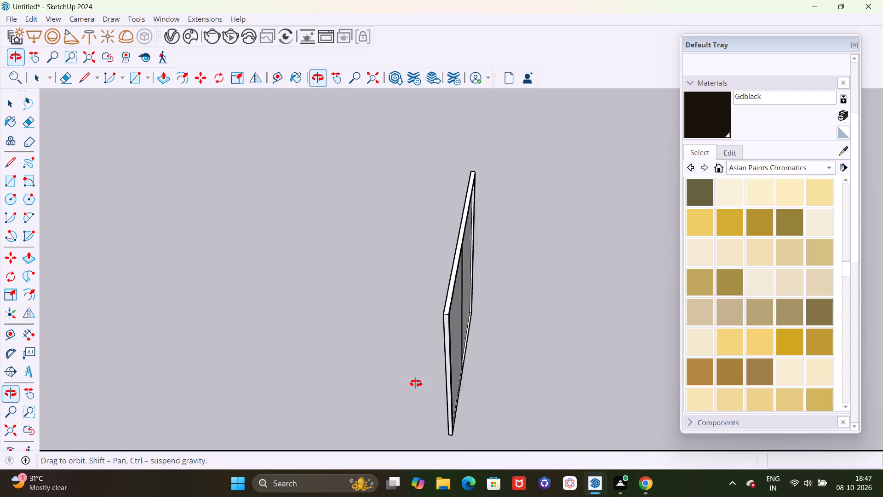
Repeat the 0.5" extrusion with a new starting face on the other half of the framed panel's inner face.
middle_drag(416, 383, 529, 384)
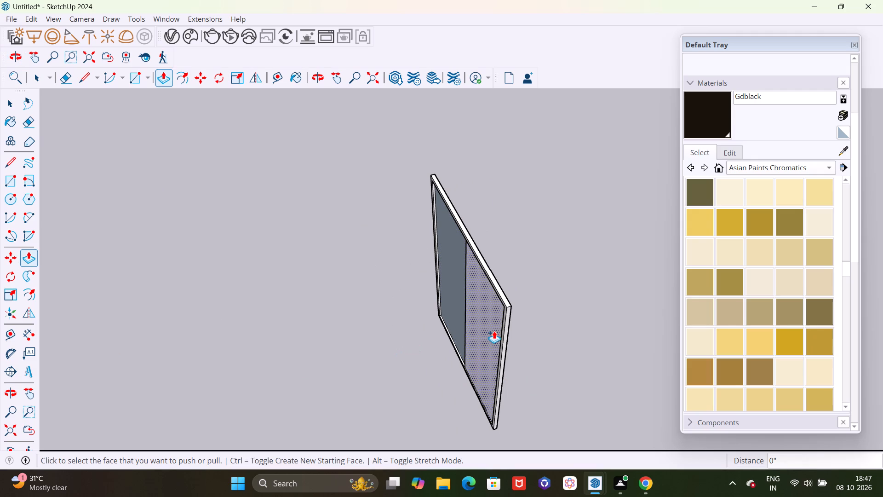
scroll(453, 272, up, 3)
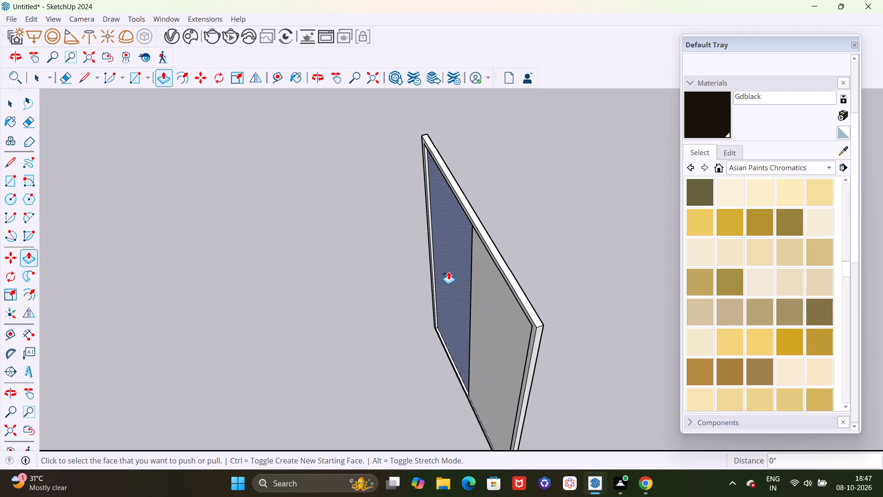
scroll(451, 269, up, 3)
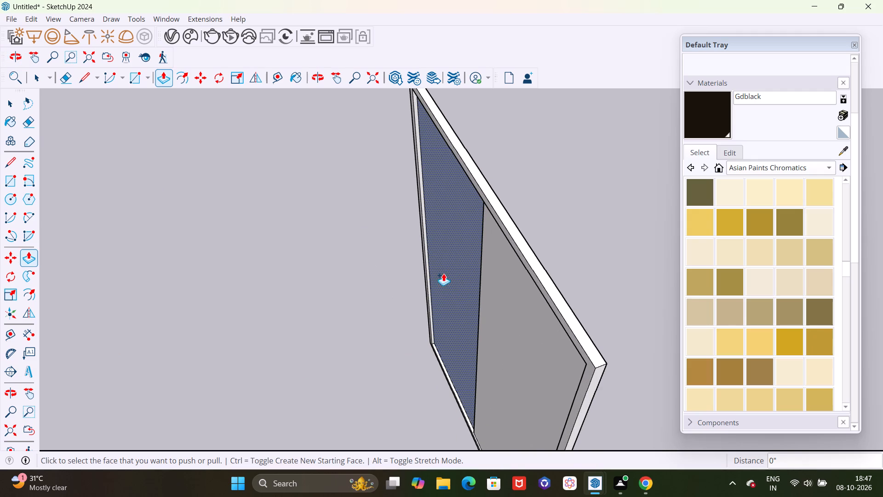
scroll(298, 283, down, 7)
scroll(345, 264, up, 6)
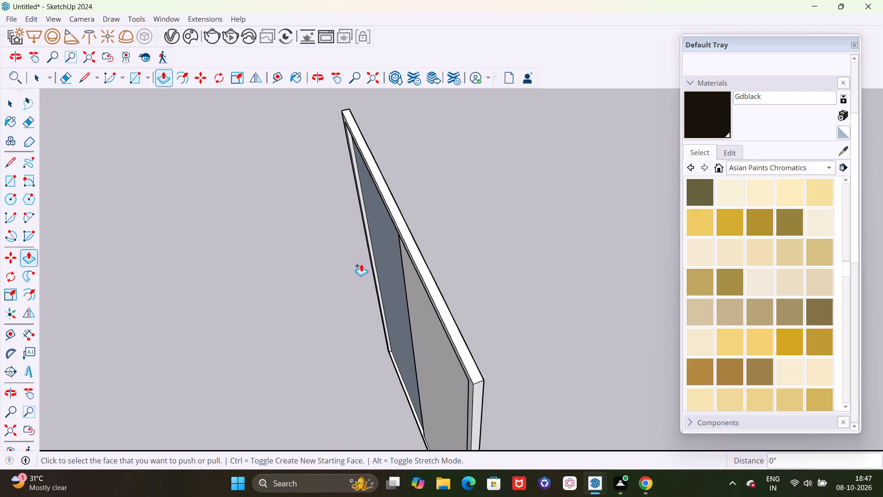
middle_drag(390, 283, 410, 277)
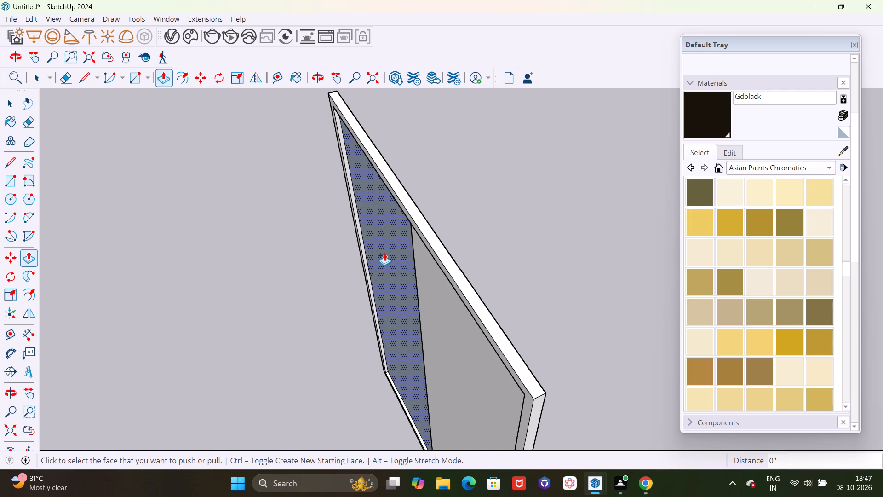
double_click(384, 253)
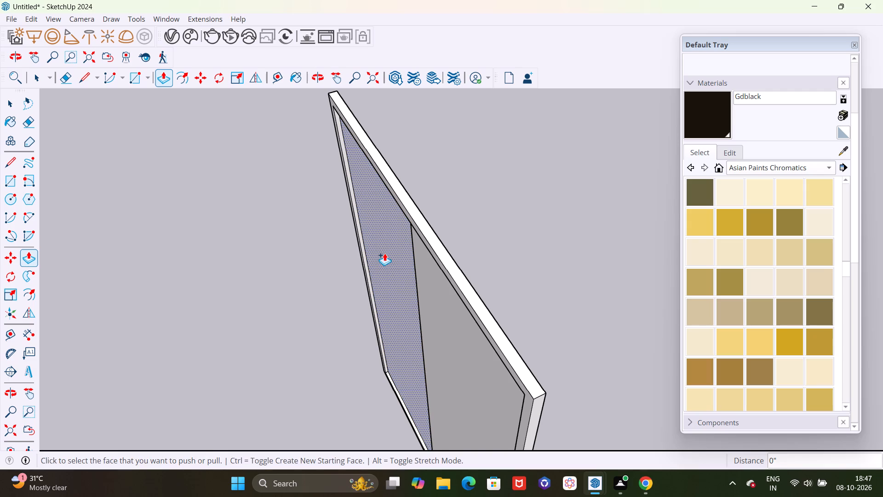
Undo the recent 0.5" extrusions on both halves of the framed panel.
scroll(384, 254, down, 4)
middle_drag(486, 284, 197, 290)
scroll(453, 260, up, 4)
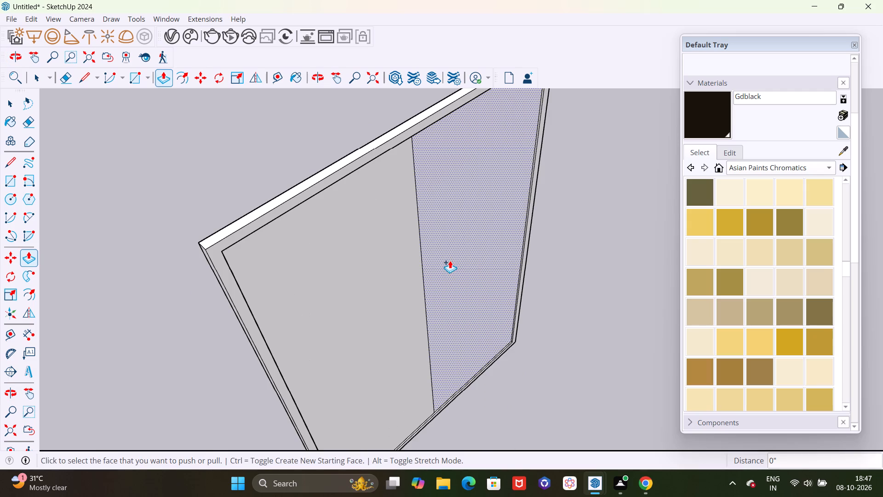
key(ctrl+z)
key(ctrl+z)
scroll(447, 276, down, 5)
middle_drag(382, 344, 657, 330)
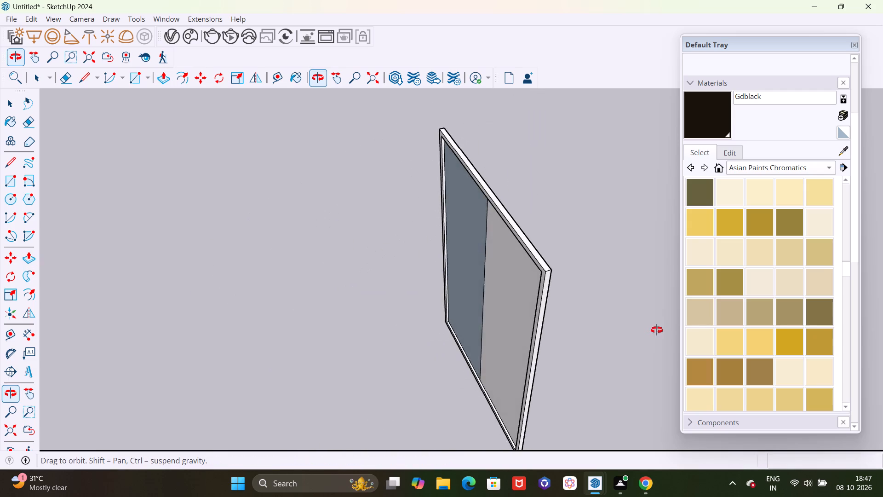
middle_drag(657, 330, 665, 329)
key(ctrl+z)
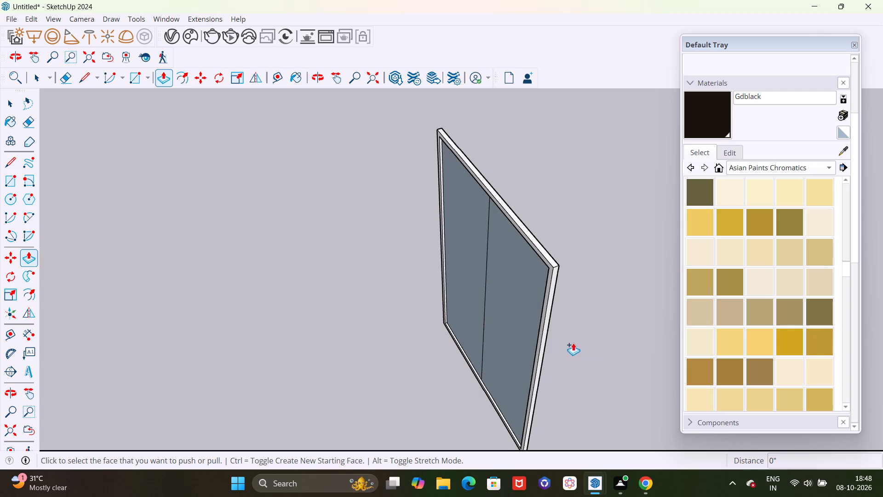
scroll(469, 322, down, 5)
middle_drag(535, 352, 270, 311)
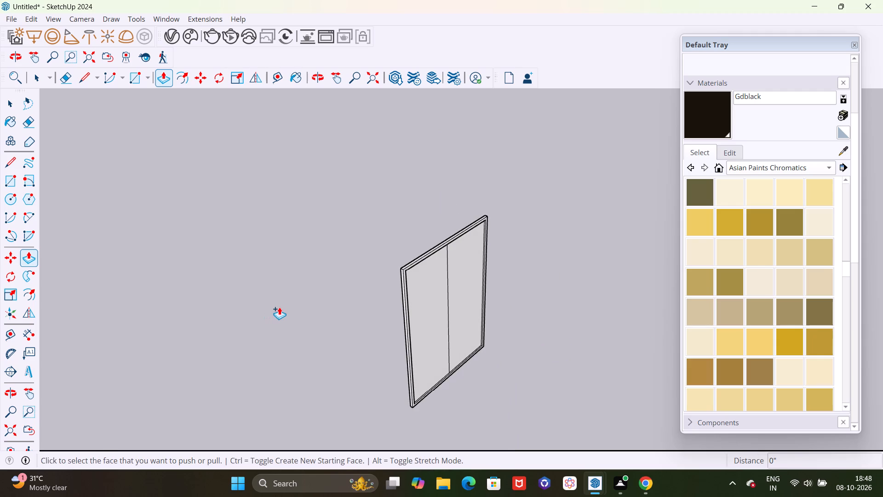
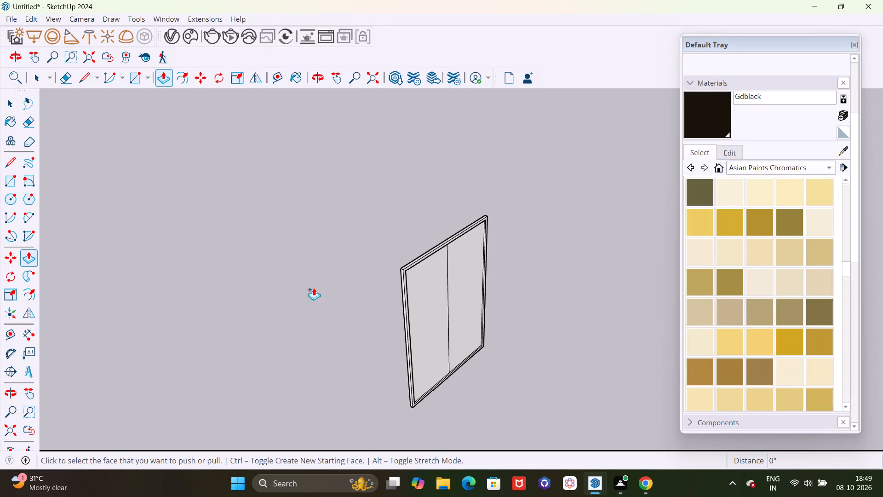
Examine the two-part framed panel from the front, the back and below.
scroll(324, 293, down, 2)
scroll(442, 349, up, 4)
scroll(384, 287, up, 4)
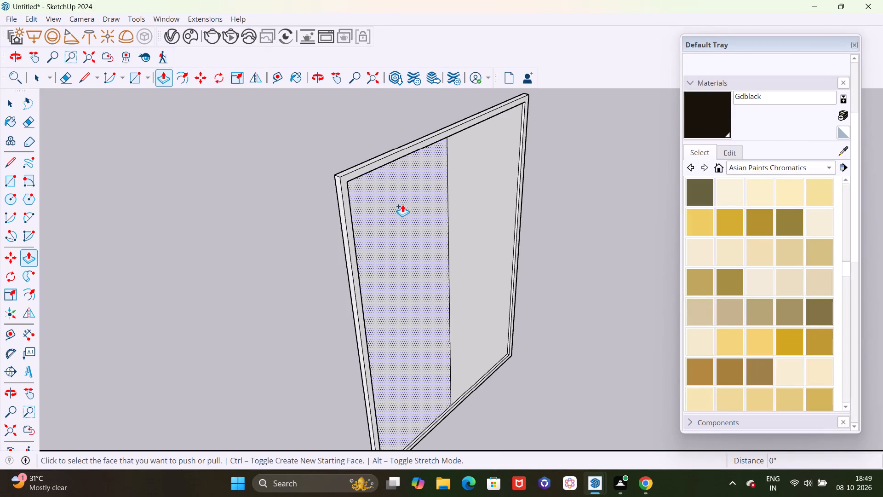
scroll(402, 205, down, 3)
key(space)
middle_drag(398, 317, 647, 323)
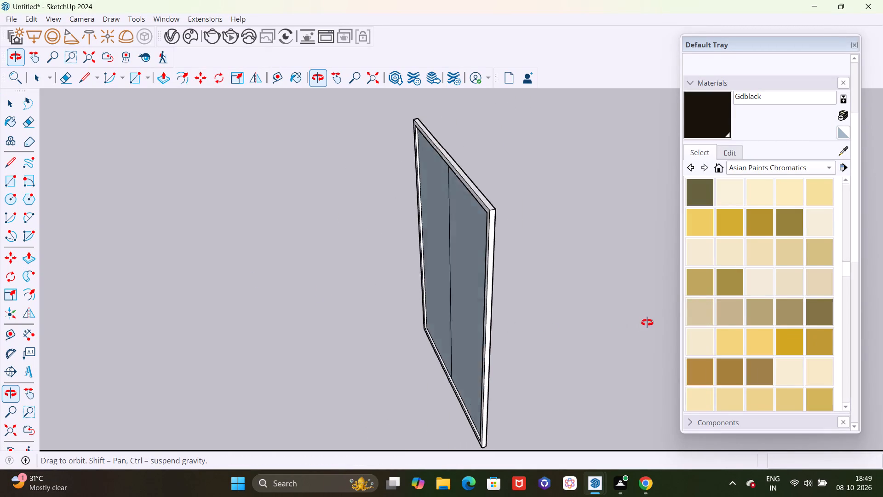
middle_drag(647, 323, 372, 289)
scroll(410, 248, up, 5)
scroll(390, 155, down, 5)
middle_drag(385, 173, 409, 238)
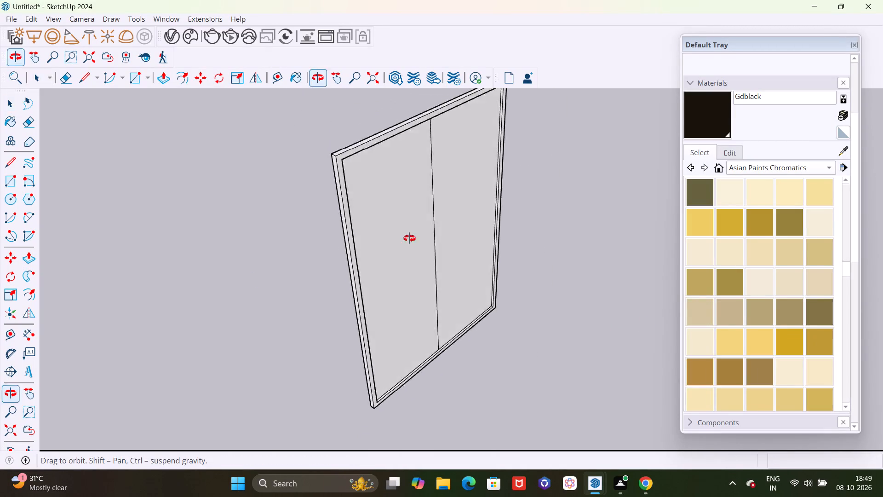
middle_drag(409, 238, 444, 283)
scroll(426, 299, up, 5)
scroll(341, 200, down, 4)
middle_drag(348, 247, 353, 247)
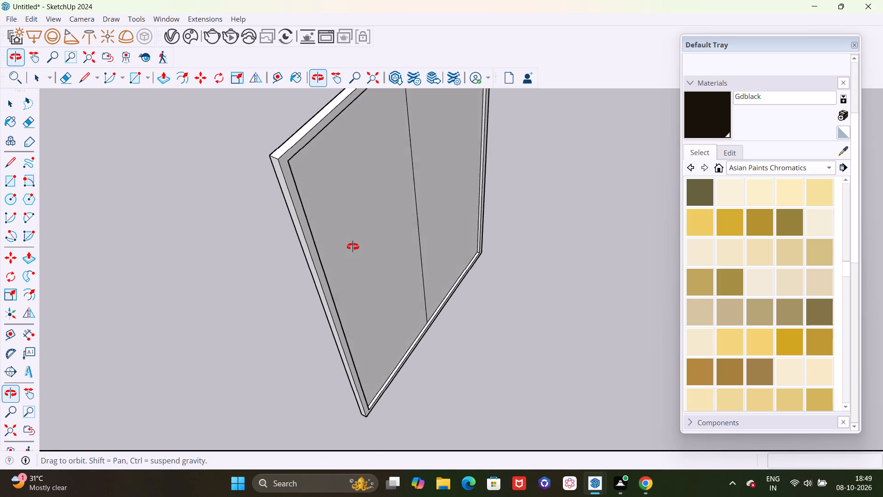
middle_drag(353, 247, 128, 201)
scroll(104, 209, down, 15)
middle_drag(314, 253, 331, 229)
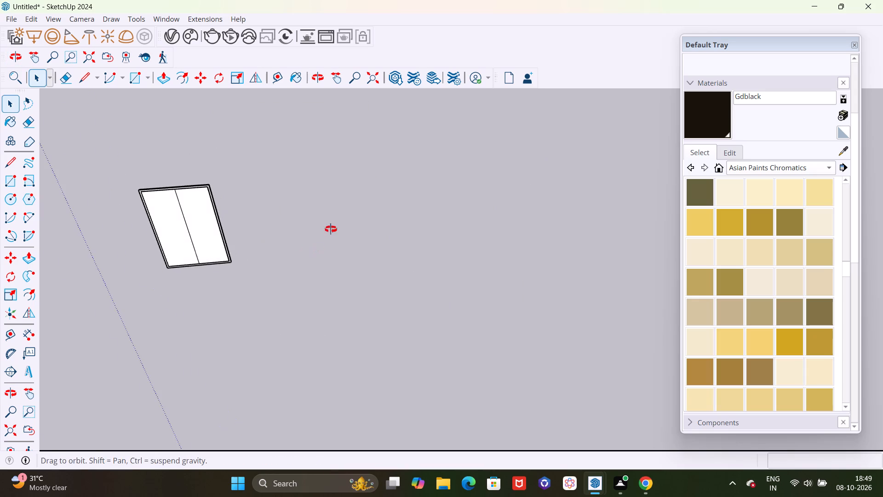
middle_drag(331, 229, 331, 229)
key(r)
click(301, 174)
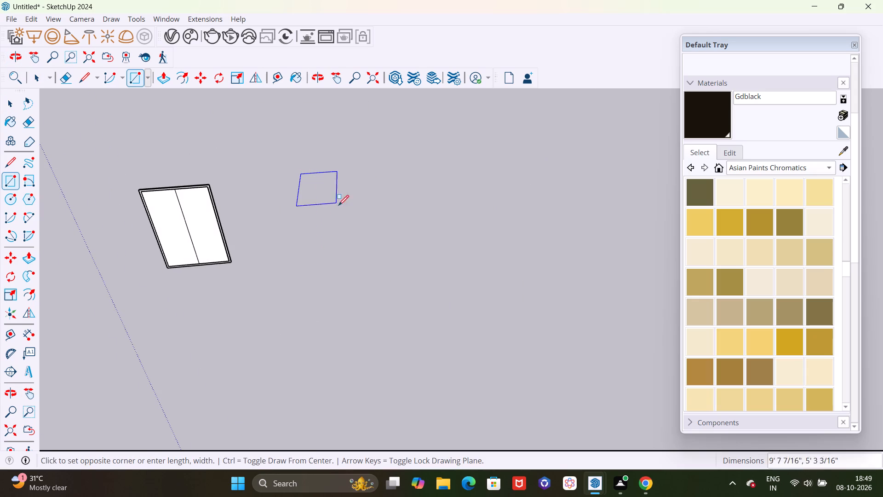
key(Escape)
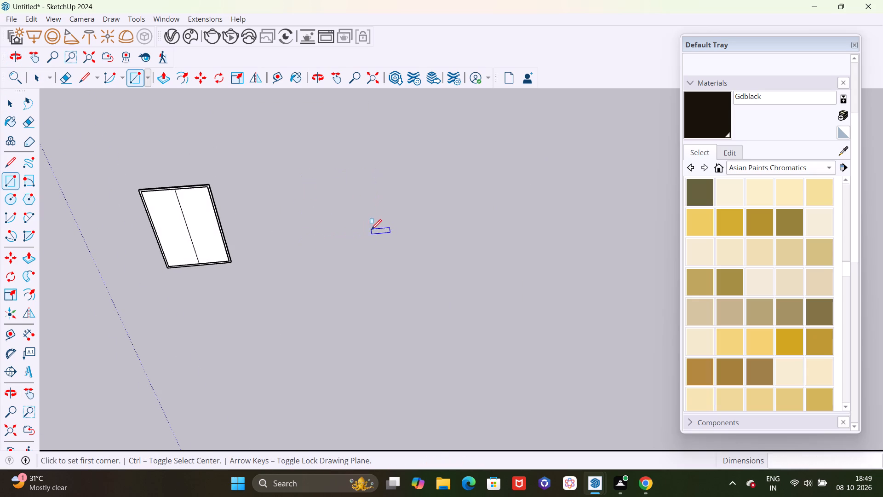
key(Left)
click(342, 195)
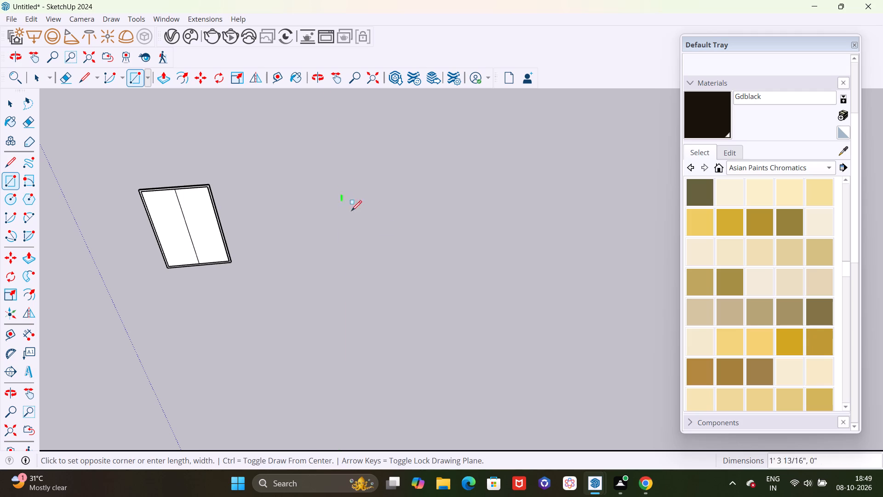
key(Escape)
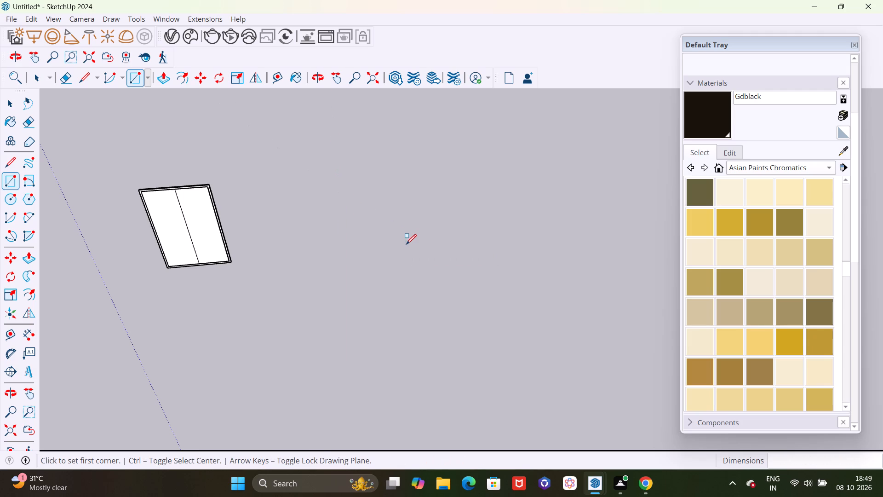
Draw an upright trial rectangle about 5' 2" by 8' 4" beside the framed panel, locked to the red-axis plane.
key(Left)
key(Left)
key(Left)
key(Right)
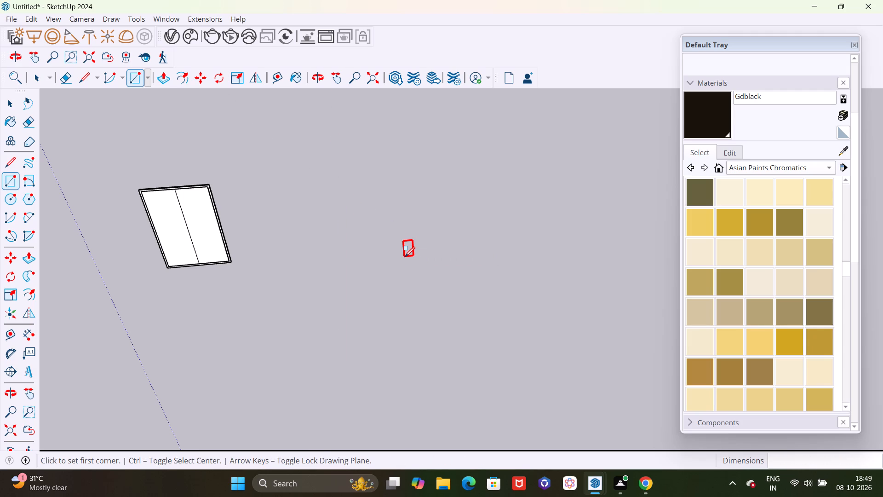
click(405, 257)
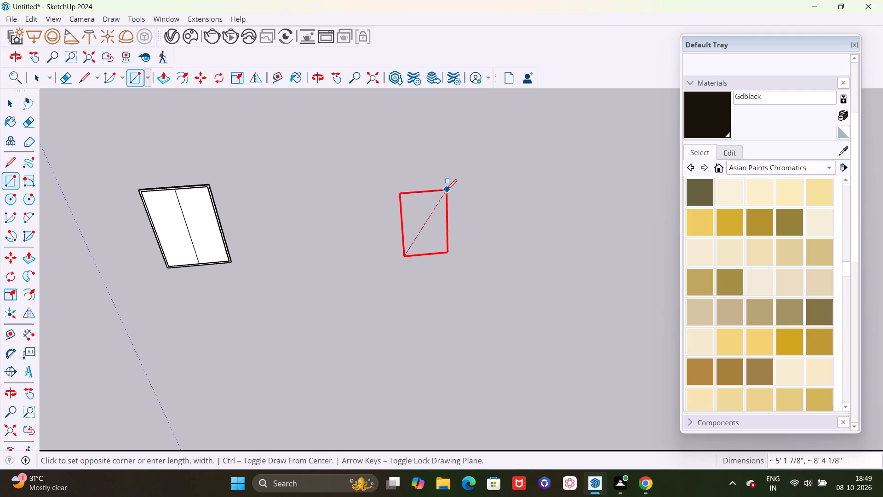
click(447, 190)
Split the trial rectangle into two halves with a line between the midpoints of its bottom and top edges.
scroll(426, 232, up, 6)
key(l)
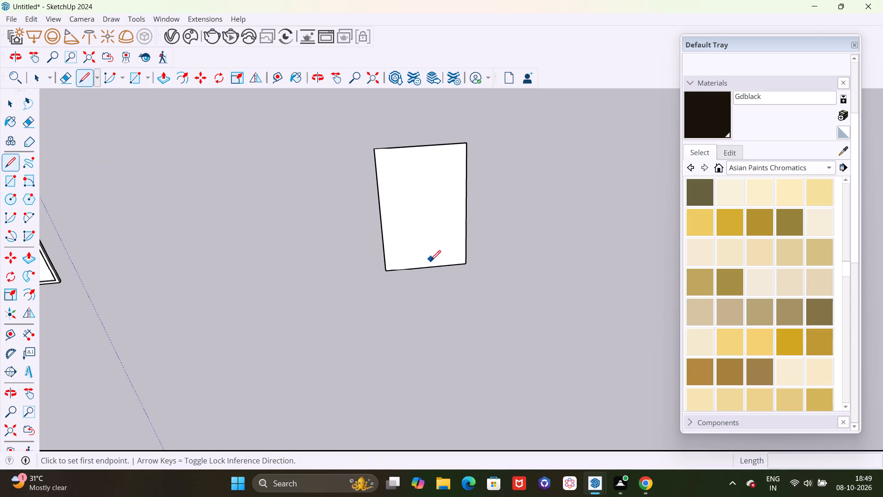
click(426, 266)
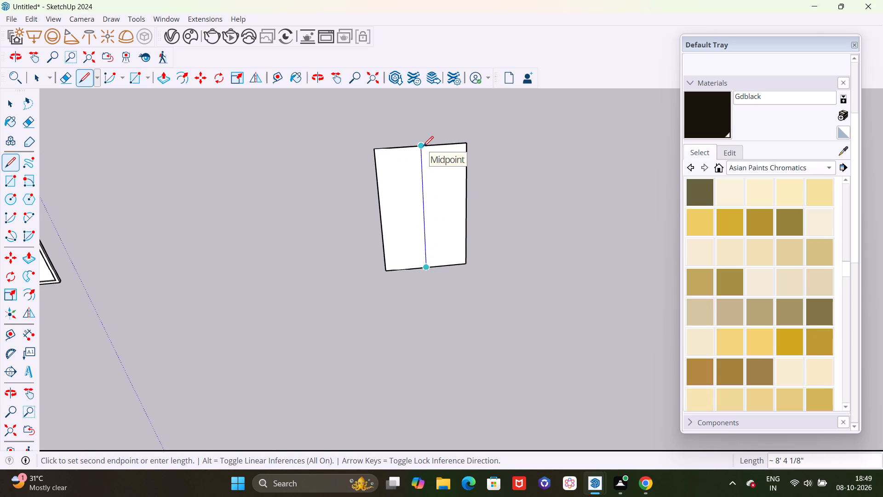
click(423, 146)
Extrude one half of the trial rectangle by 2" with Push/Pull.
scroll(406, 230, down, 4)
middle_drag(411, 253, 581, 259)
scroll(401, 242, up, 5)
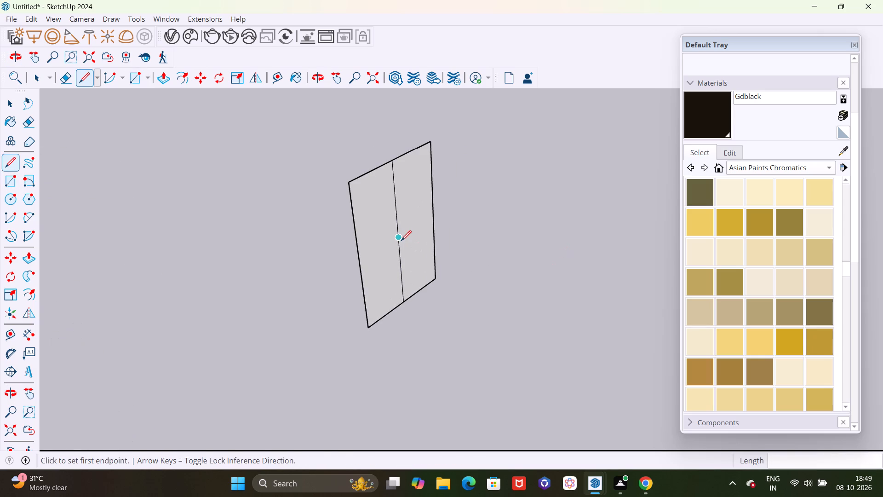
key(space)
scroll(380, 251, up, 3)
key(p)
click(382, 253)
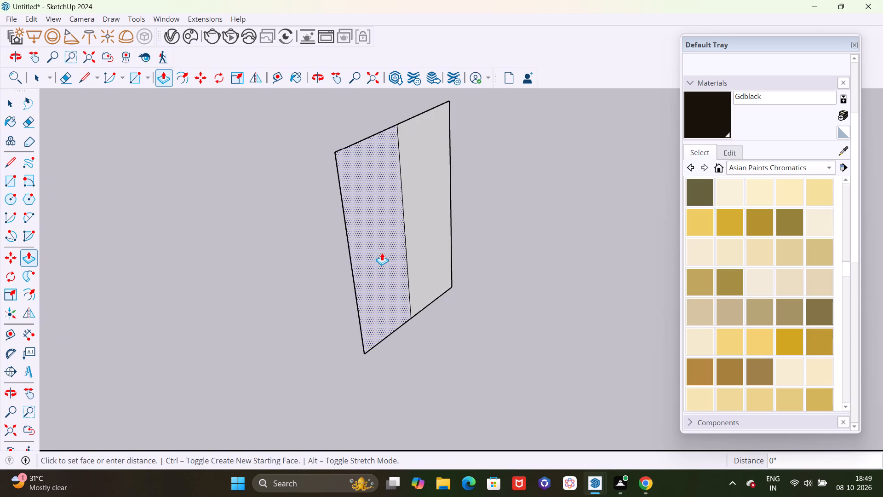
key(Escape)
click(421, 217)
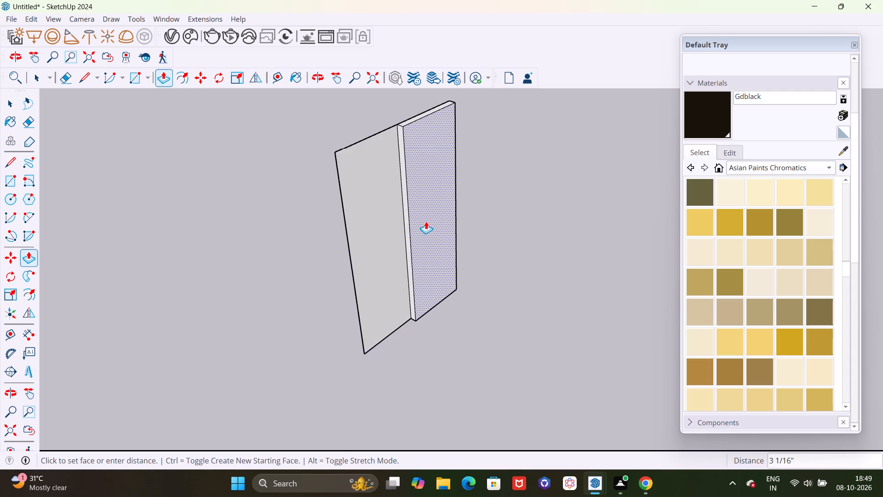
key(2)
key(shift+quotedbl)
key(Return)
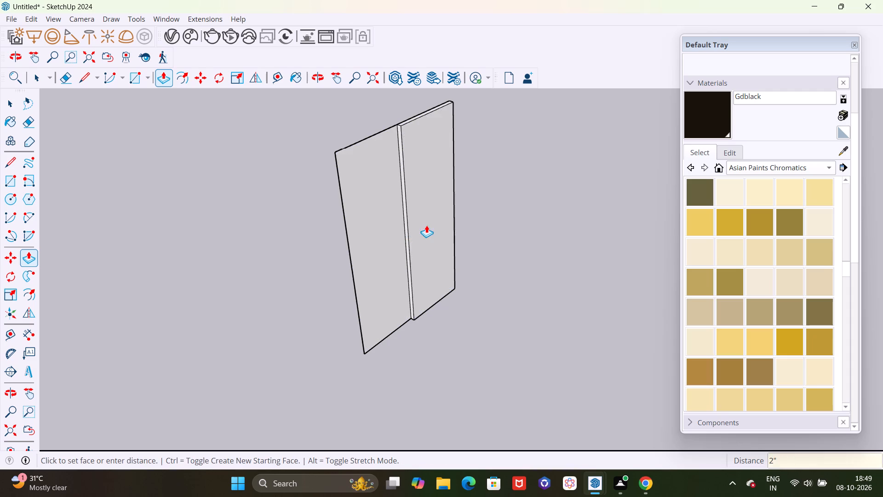
Examine the trial rectangle's extruded half and its flat half edge-on and from behind.
scroll(424, 230, down, 3)
middle_drag(392, 249, 550, 267)
scroll(399, 290, up, 3)
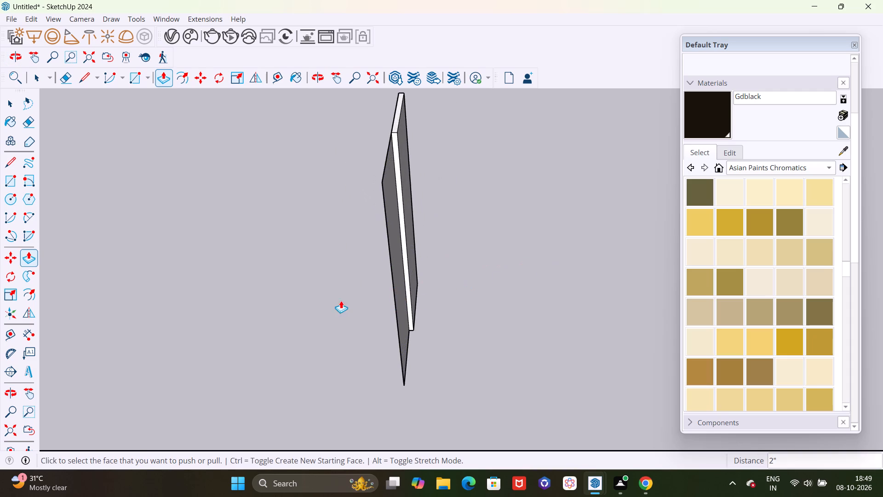
middle_drag(340, 301, 501, 281)
scroll(455, 269, up, 4)
click(444, 243)
middle_drag(427, 253, 397, 272)
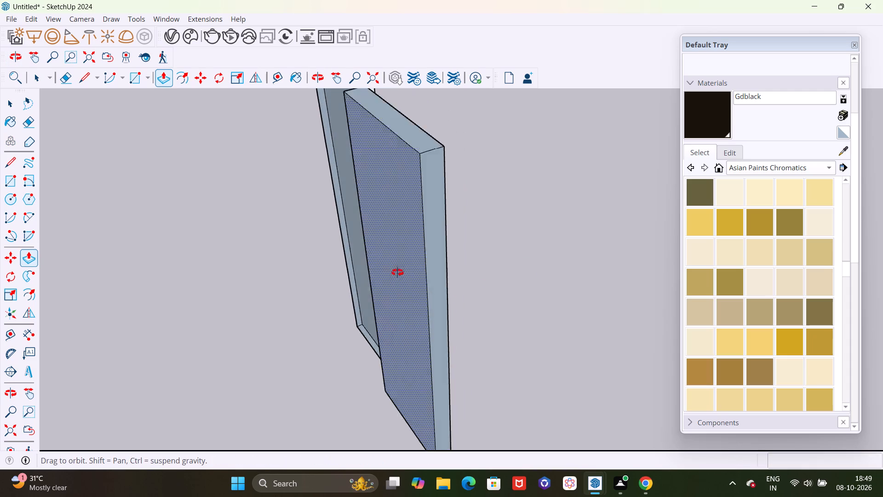
middle_drag(397, 272, 347, 290)
key(Escape)
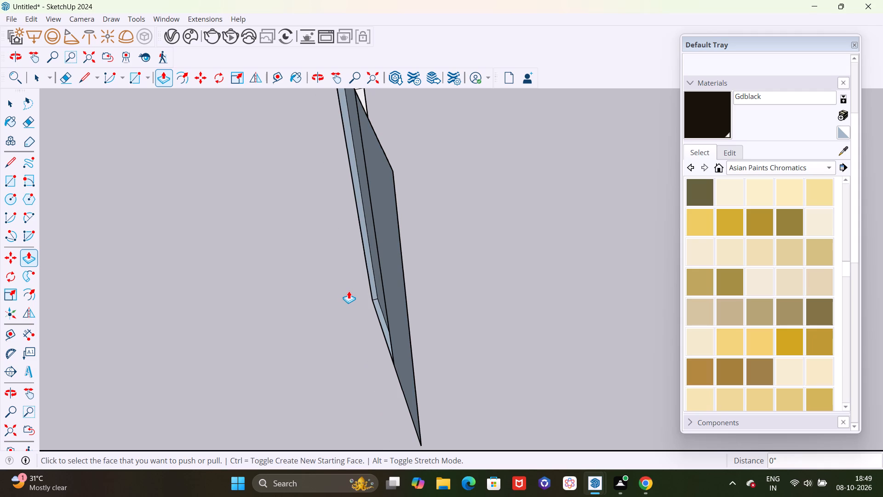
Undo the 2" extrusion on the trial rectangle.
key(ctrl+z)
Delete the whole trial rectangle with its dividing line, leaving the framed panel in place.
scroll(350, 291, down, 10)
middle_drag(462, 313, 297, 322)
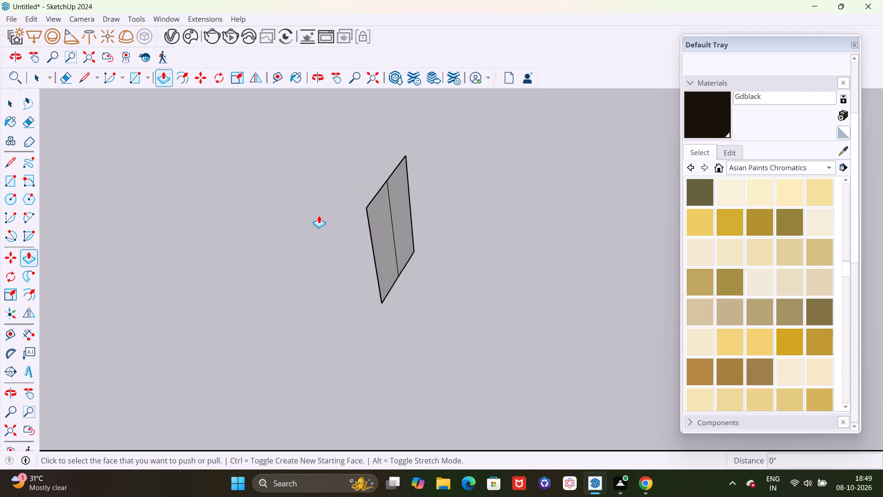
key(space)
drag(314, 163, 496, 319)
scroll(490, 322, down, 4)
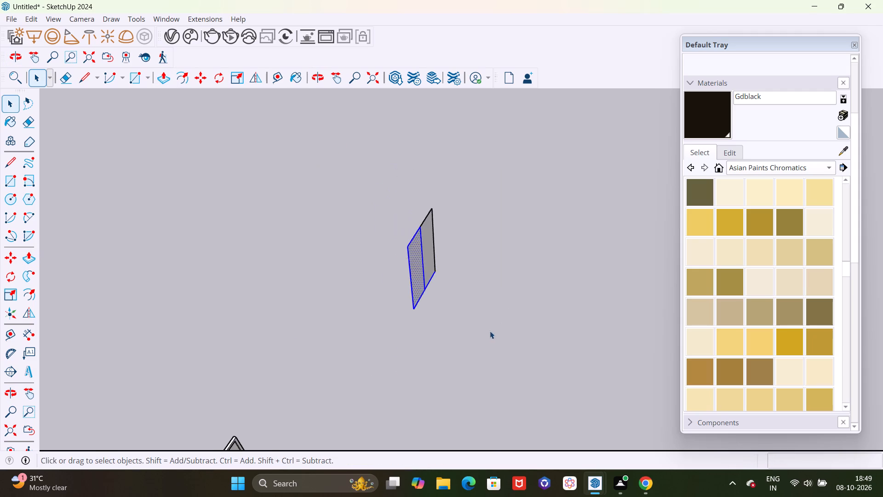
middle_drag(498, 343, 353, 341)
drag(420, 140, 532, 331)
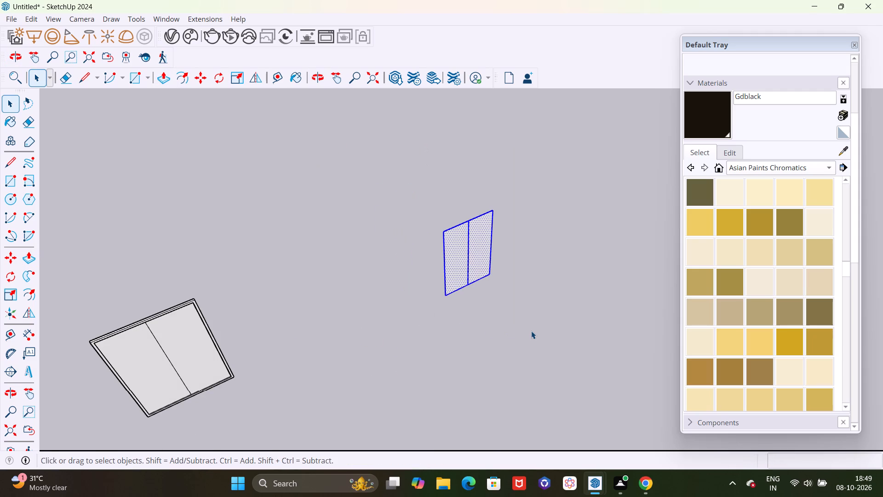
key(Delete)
Extrude one half of the framed panel's inner face 0.5" with a new starting face.
scroll(531, 331, down, 5)
middle_drag(426, 355, 532, 218)
scroll(502, 202, down, 9)
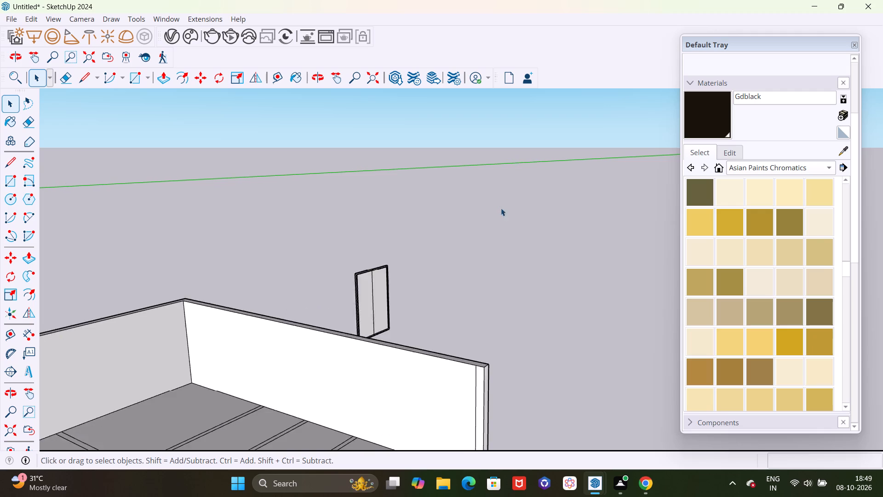
middle_drag(439, 319, 269, 394)
scroll(496, 218, up, 5)
scroll(447, 285, up, 10)
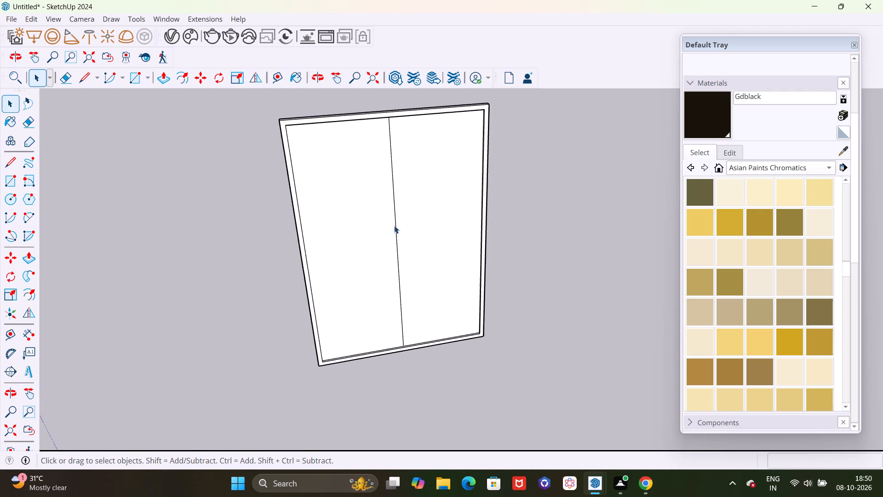
scroll(387, 235, down, 10)
middle_drag(399, 250, 479, 308)
scroll(408, 254, up, 7)
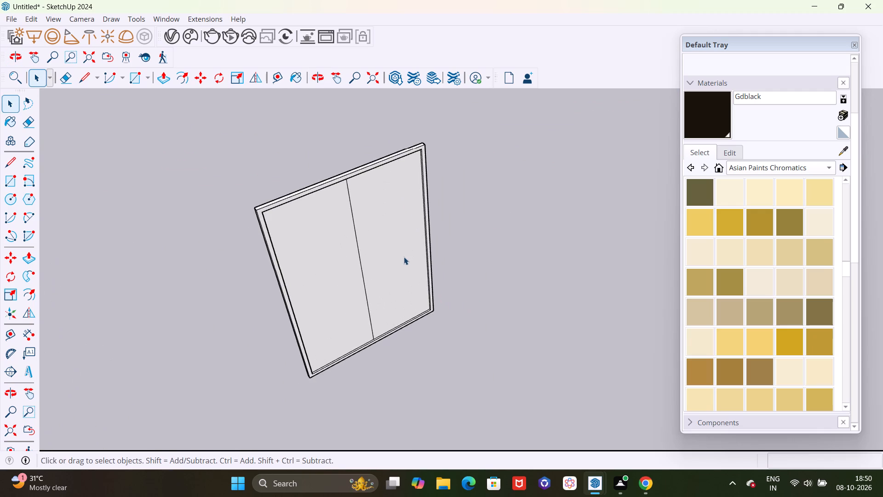
scroll(395, 243, down, 4)
middle_drag(389, 251, 479, 272)
scroll(387, 264, up, 4)
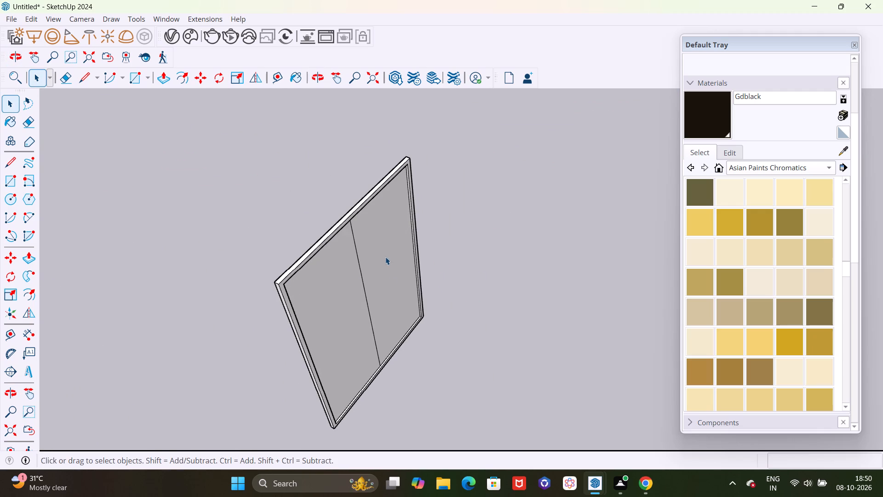
key(p)
click(377, 256)
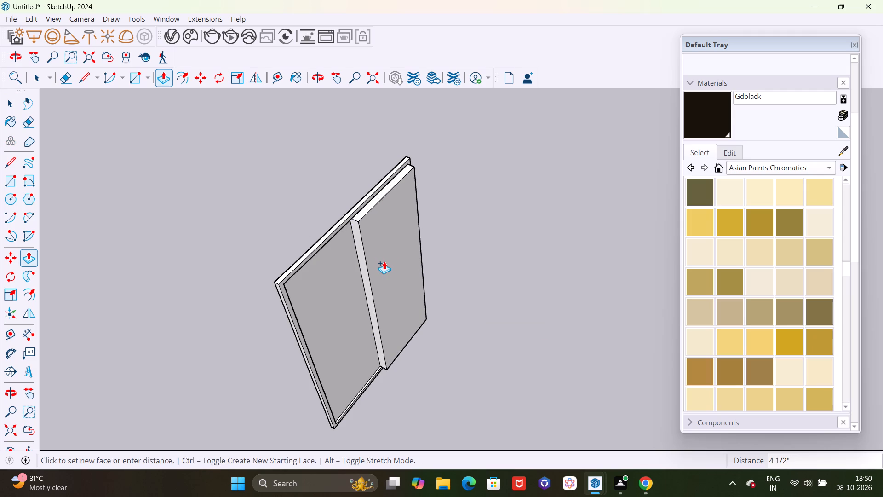
key(period)
key(5)
key(shift+quotedbl)
key(Return)
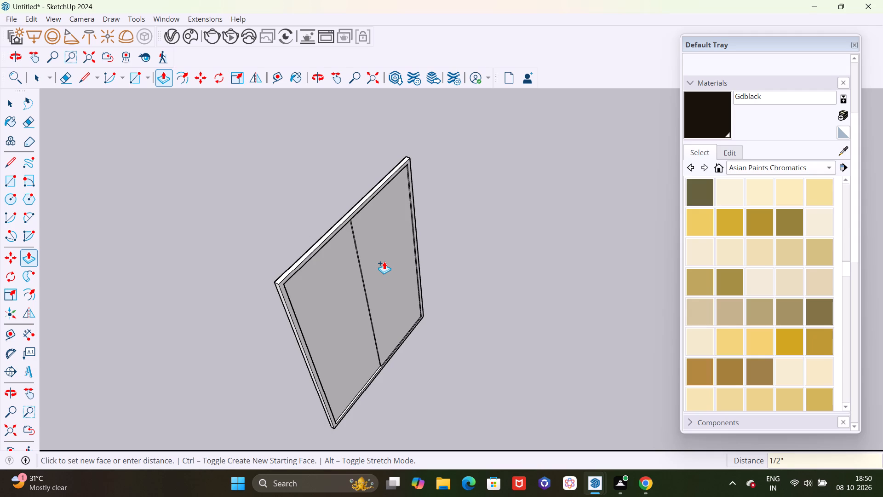
Repeat the 0.5" extrusion on a half panel at the framed panel's reverse side.
middle_drag(338, 313, 340, 314)
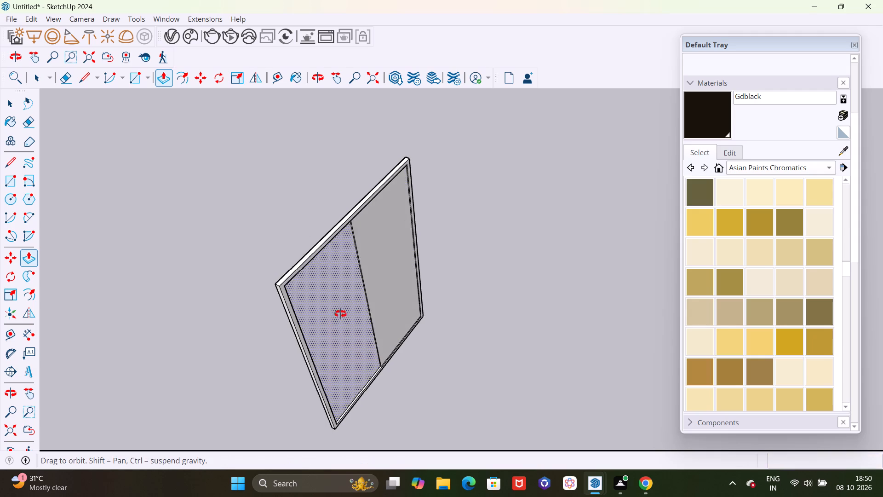
middle_drag(340, 314, 654, 292)
double_click(528, 332)
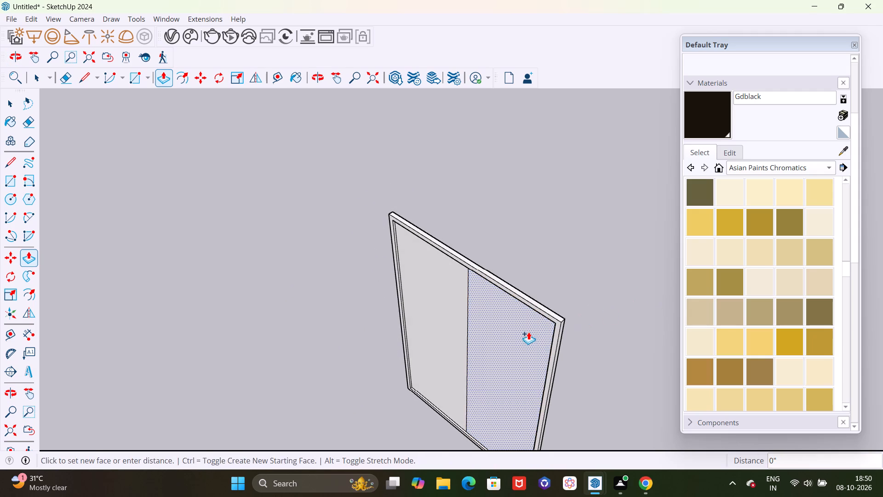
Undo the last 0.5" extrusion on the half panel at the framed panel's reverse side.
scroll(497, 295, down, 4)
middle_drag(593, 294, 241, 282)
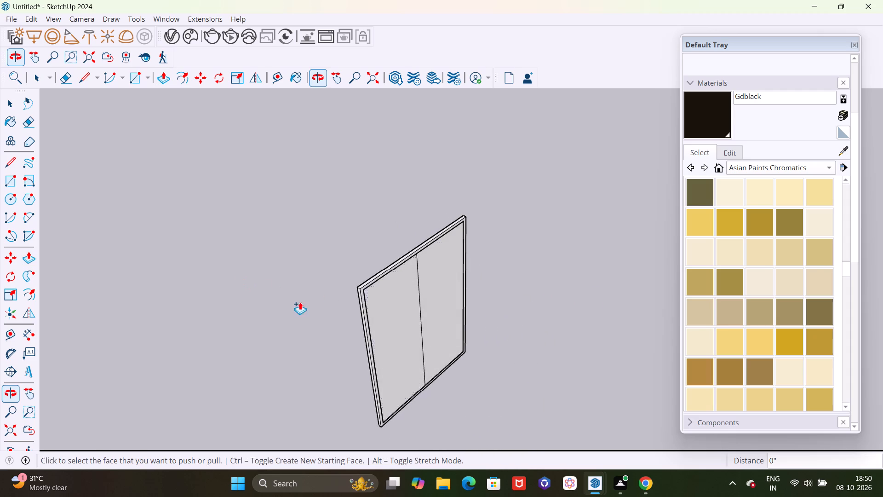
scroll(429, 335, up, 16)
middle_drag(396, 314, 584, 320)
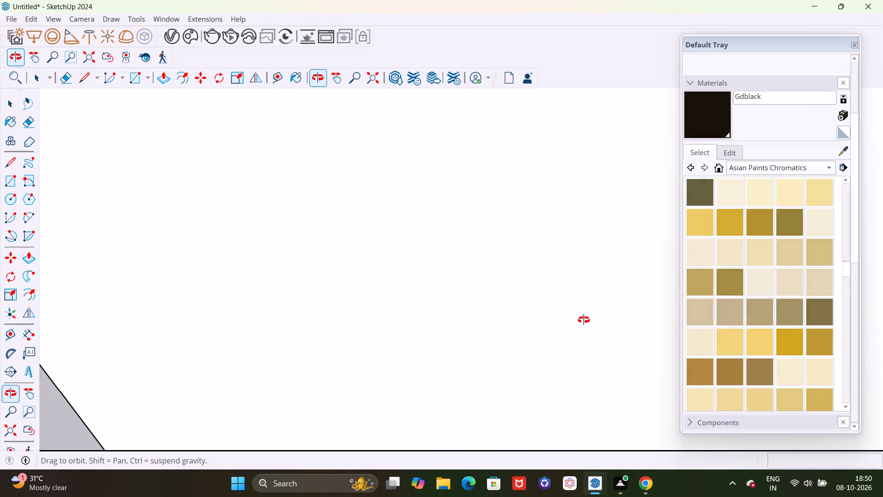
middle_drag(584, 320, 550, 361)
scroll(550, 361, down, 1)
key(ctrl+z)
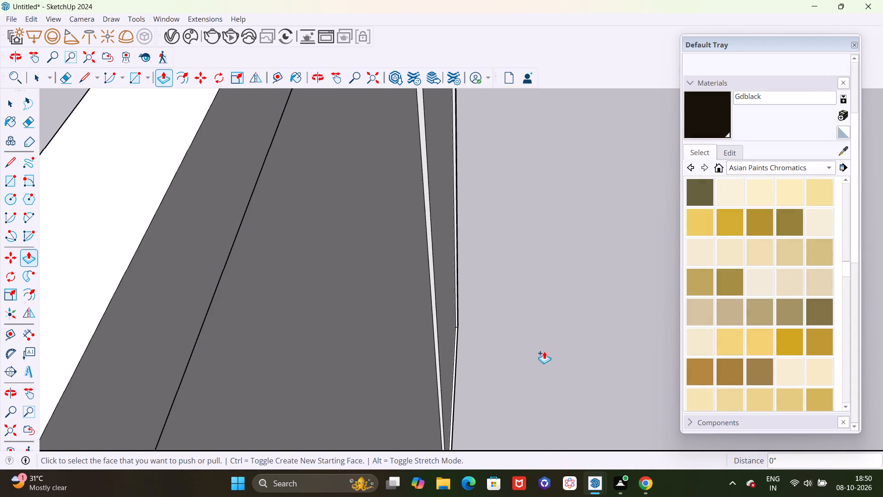
Extrude the recessed half panel on the framed panel's reverse side 0.5".
scroll(512, 287, down, 6)
scroll(509, 330, up, 4)
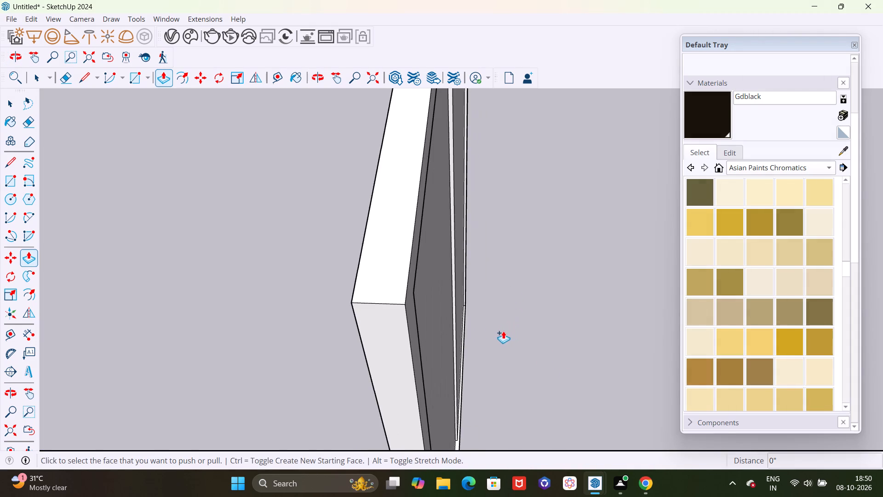
middle_drag(519, 326, 579, 312)
scroll(450, 306, down, 8)
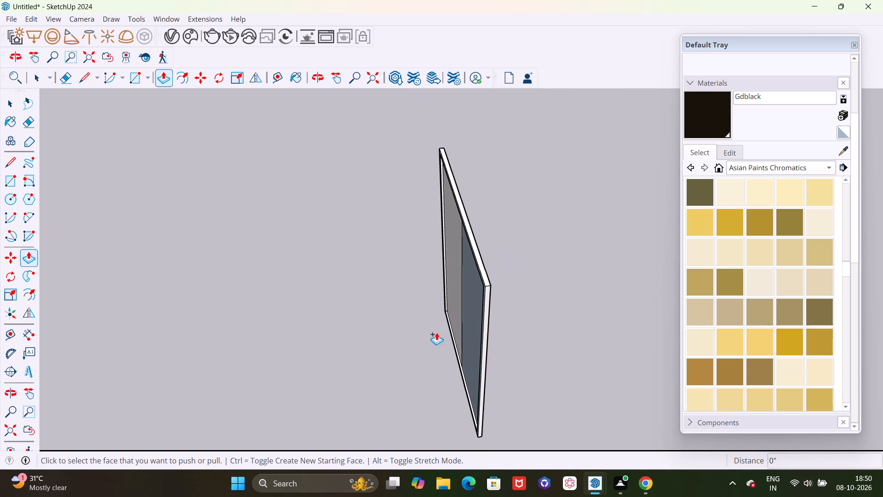
key(space)
middle_drag(423, 341, 518, 306)
scroll(501, 294, up, 3)
key(p)
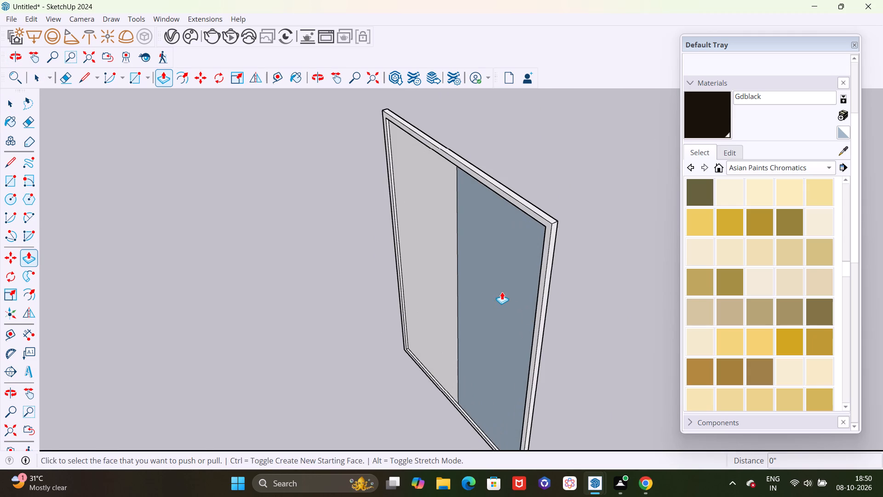
click(498, 285)
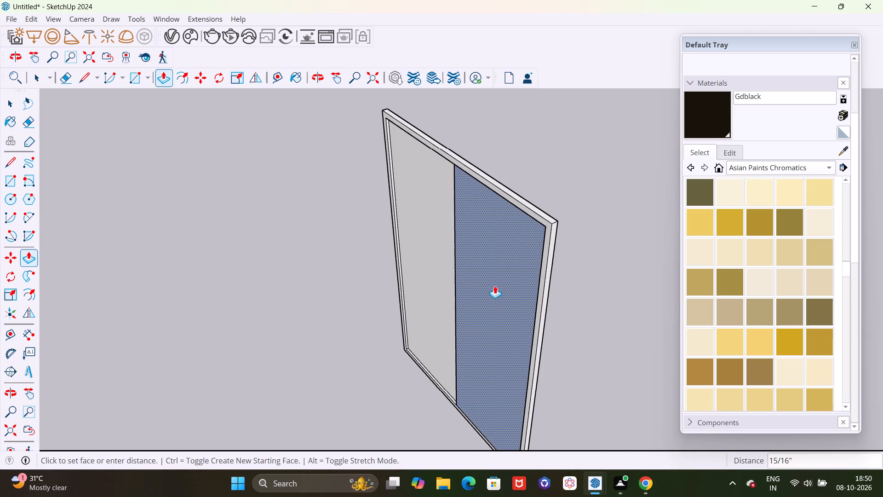
text(.5")
key(Return)
Examine the framed panel from both sides and along its lower edge to check the two half panels.
scroll(460, 232, down, 8)
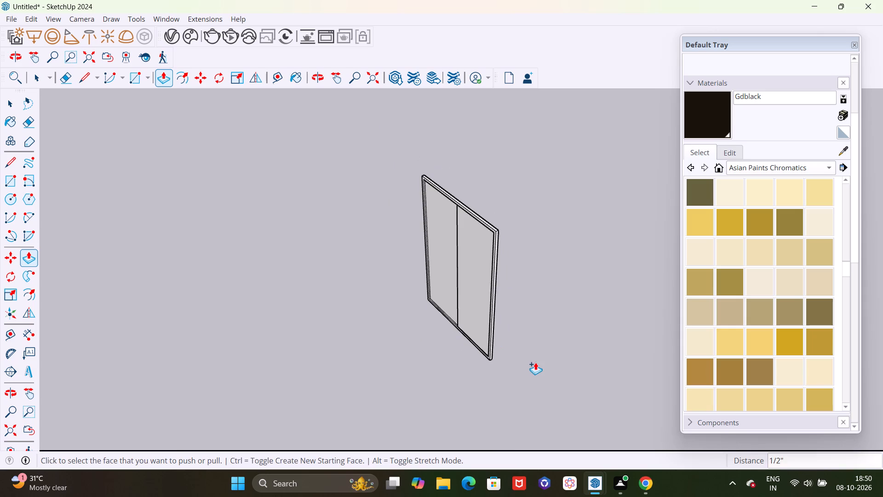
middle_drag(533, 360, 94, 340)
scroll(438, 322, up, 10)
scroll(281, 228, down, 6)
middle_drag(424, 272, 63, 388)
scroll(500, 220, up, 11)
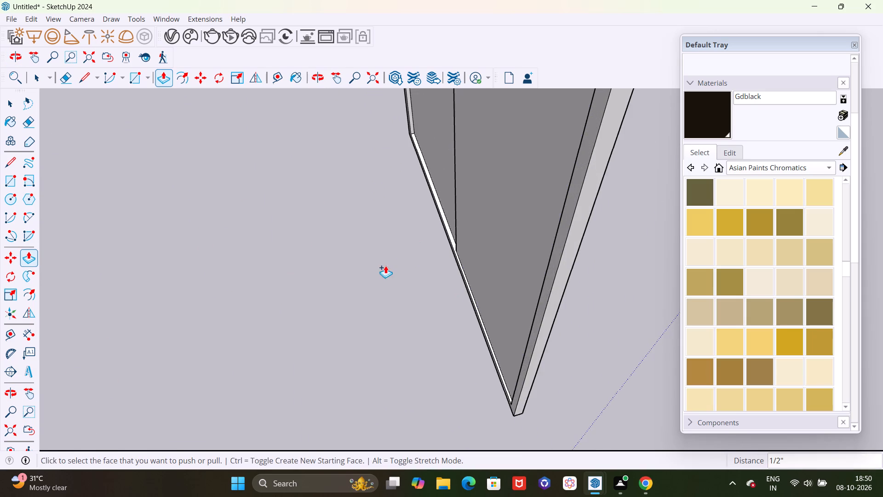
middle_drag(578, 292, 882, 260)
scroll(219, 324, up, 2)
middle_drag(216, 323, 444, 319)
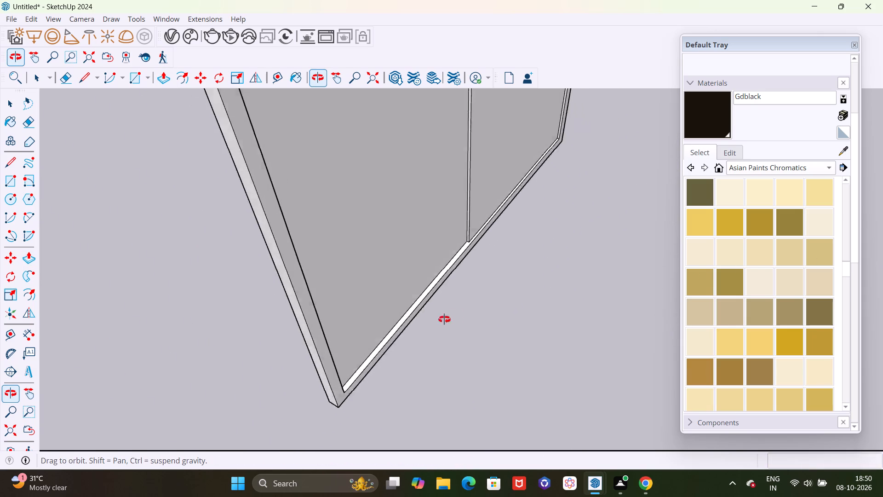
middle_drag(444, 319, 369, 316)
key(space)
scroll(347, 323, down, 9)
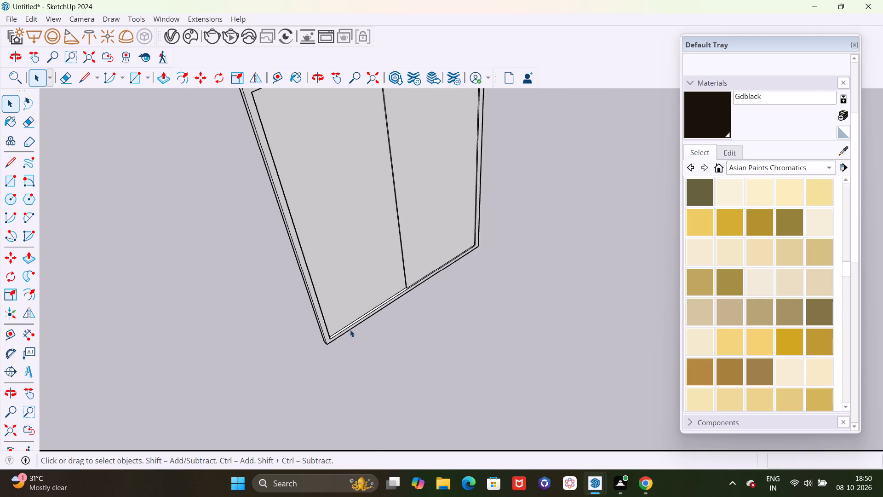
scroll(350, 329, down, 6)
middle_drag(406, 356, 393, 315)
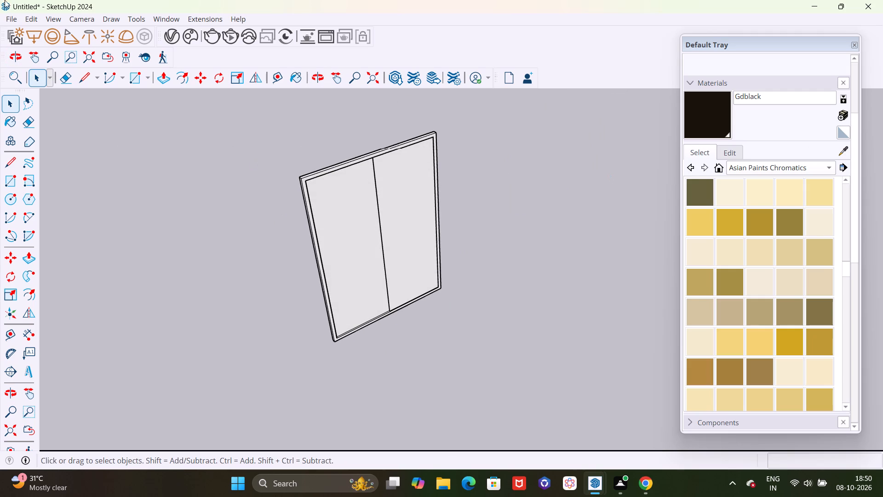
Find glass in the Chaos Cosmos material library, then download and import Glass Bumpy 03 10cm into the scene.
click(178, 40)
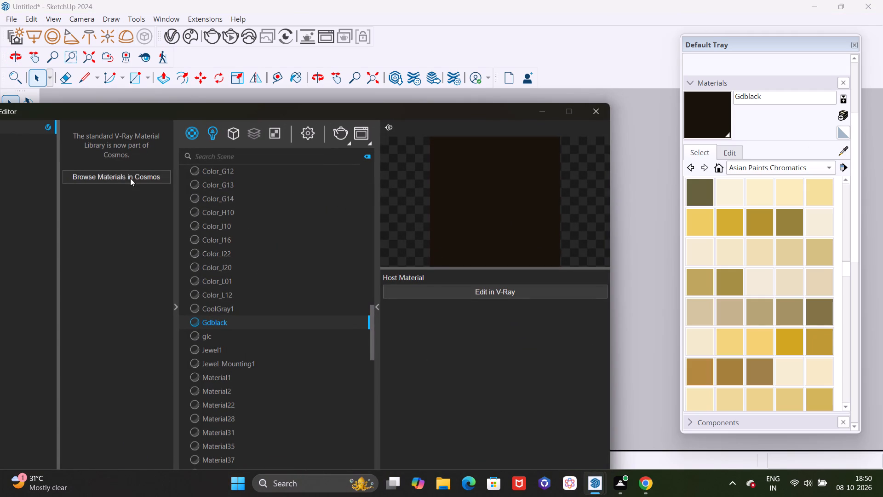
click(130, 178)
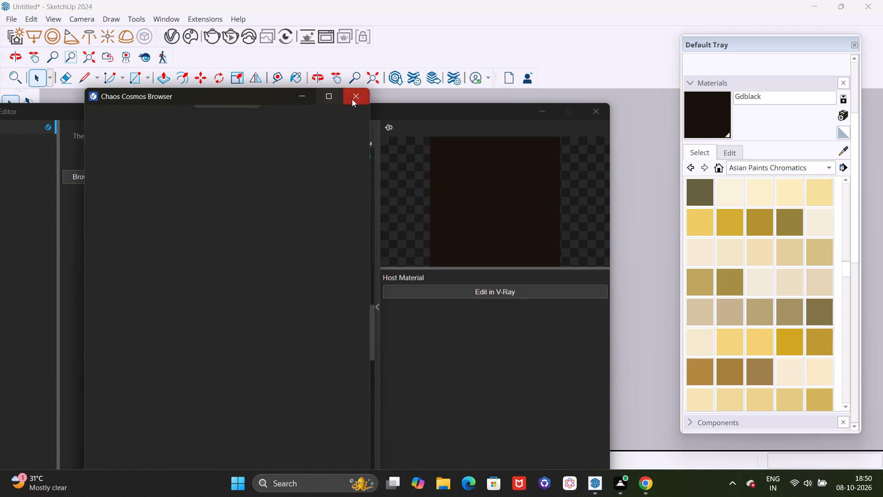
click(353, 99)
click(149, 181)
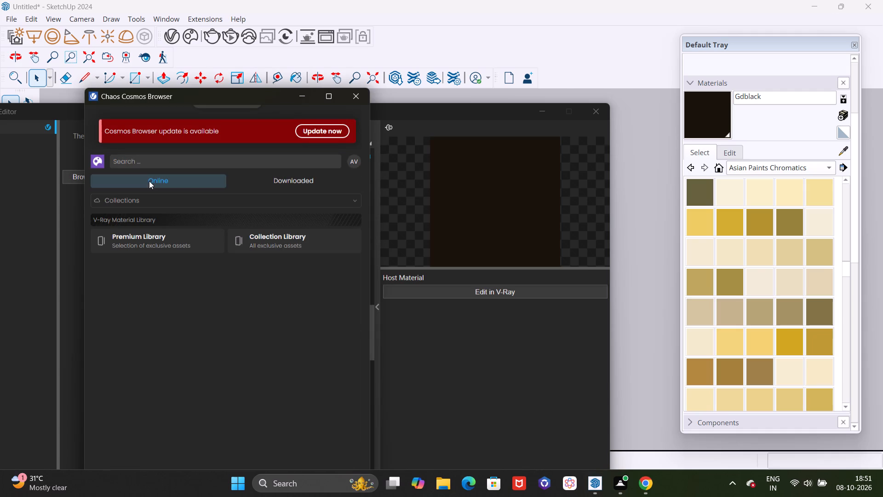
click(163, 165)
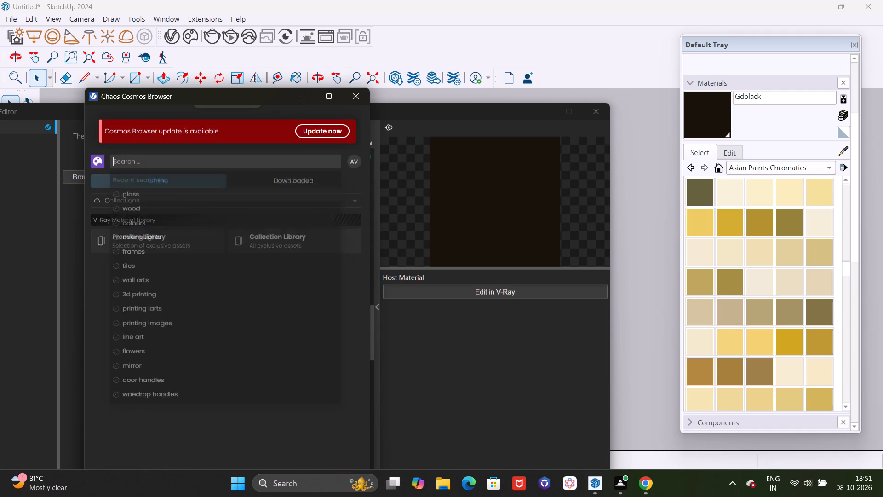
click(159, 196)
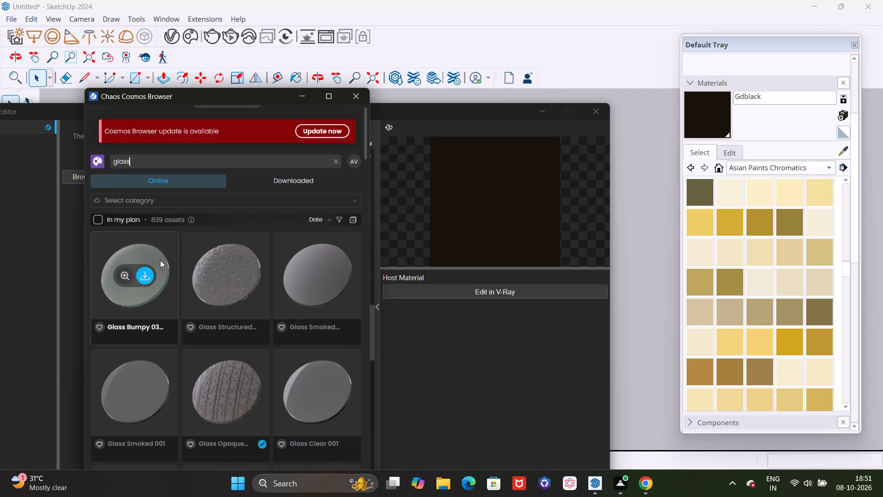
click(144, 272)
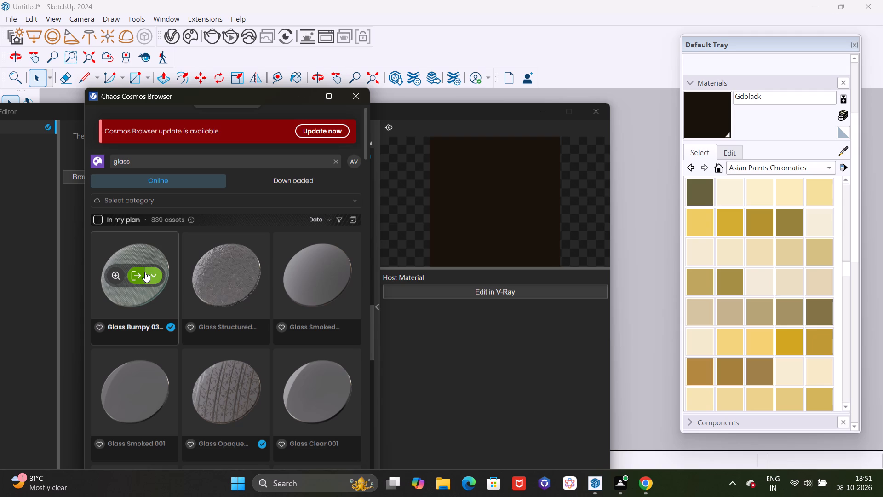
click(135, 277)
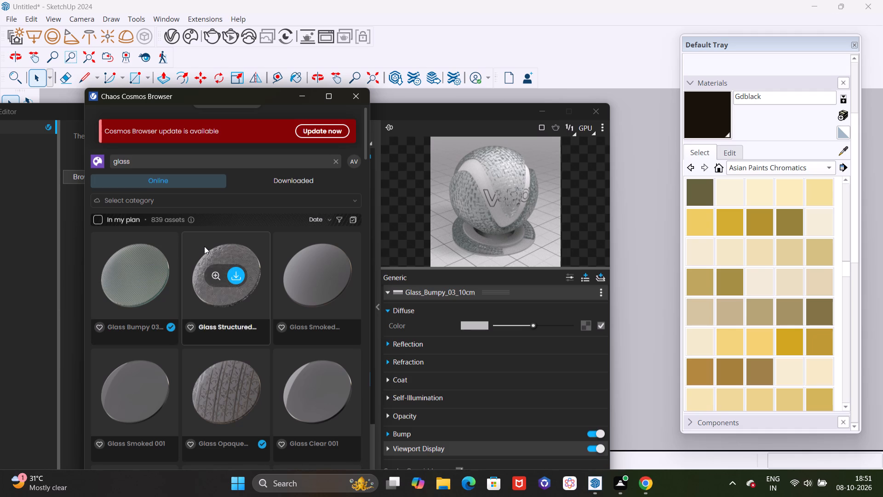
click(301, 97)
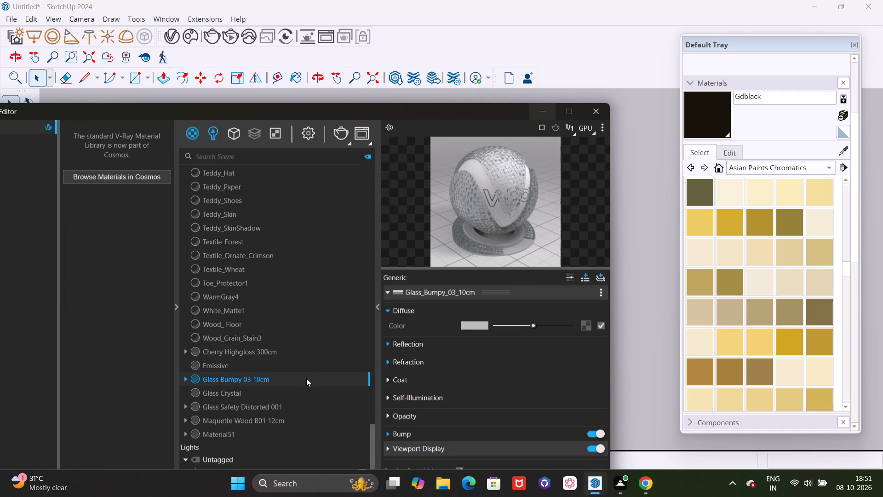
Paint both half panels on both sides of the frame with the Glass Bumpy 03 10cm material.
click(308, 380)
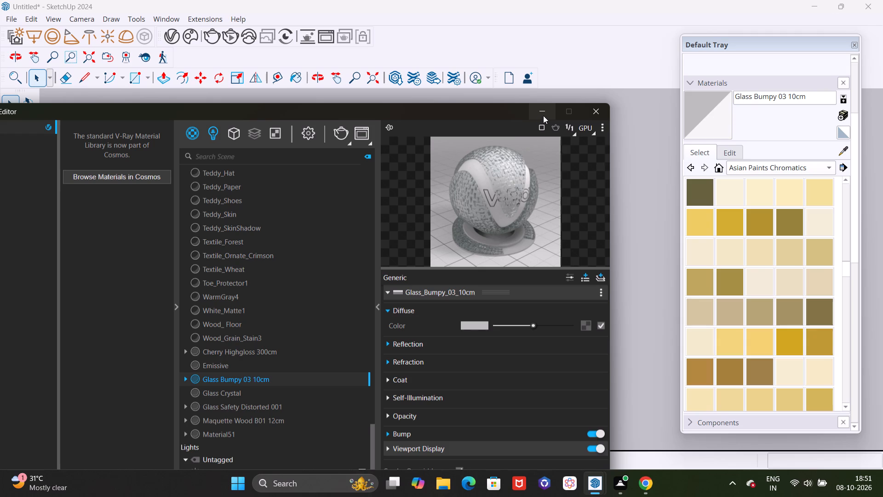
click(543, 116)
click(712, 113)
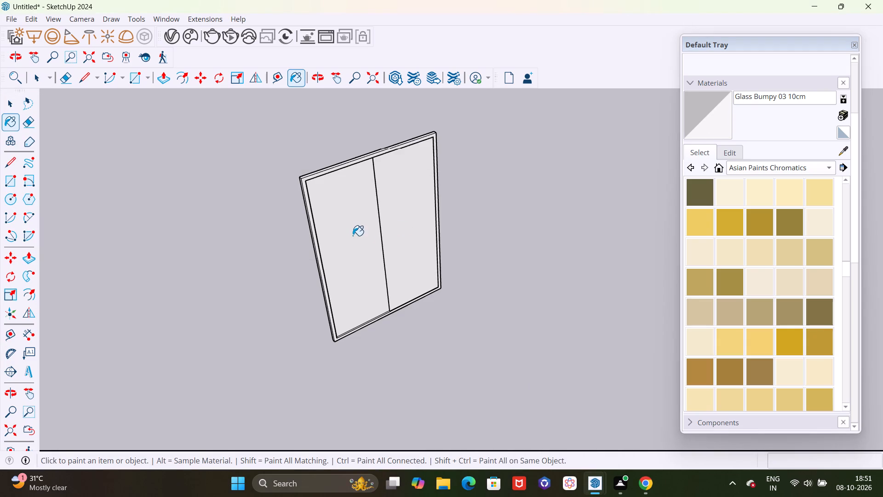
click(352, 235)
middle_drag(338, 249, 598, 243)
middle_drag(256, 325, 492, 281)
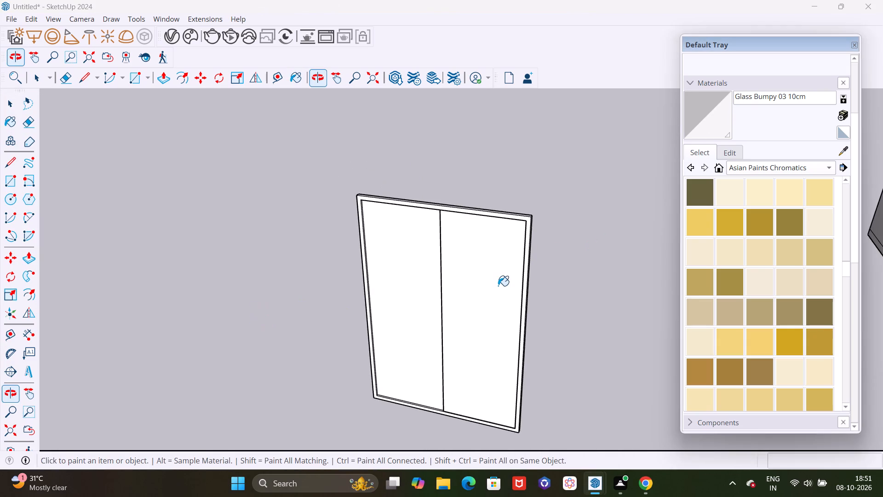
click(499, 276)
click(414, 294)
scroll(421, 301, down, 4)
middle_drag(510, 328, 12, 417)
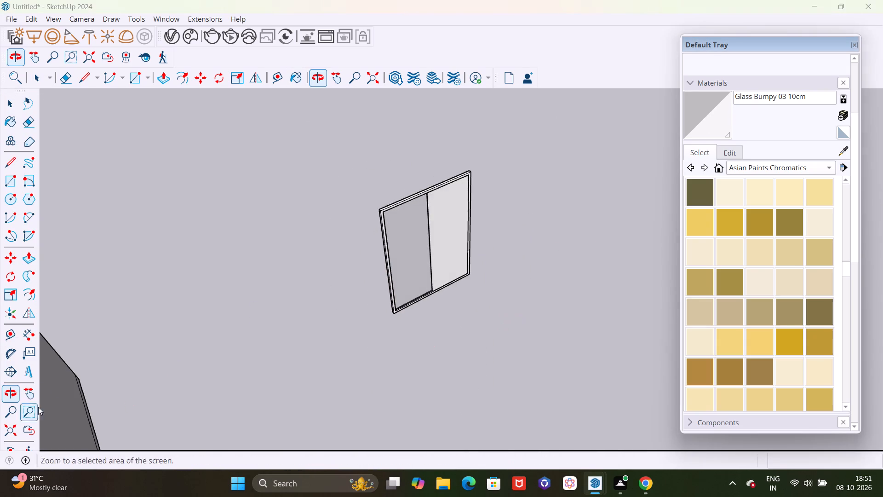
scroll(443, 291, up, 4)
click(449, 219)
Examine the glass finish on the framed panel from several angles.
scroll(396, 286, down, 4)
middle_drag(444, 361, 375, 307)
scroll(453, 217, up, 5)
scroll(292, 141, down, 5)
middle_drag(351, 453, 334, 293)
scroll(355, 316, down, 3)
middle_drag(377, 378, 374, 366)
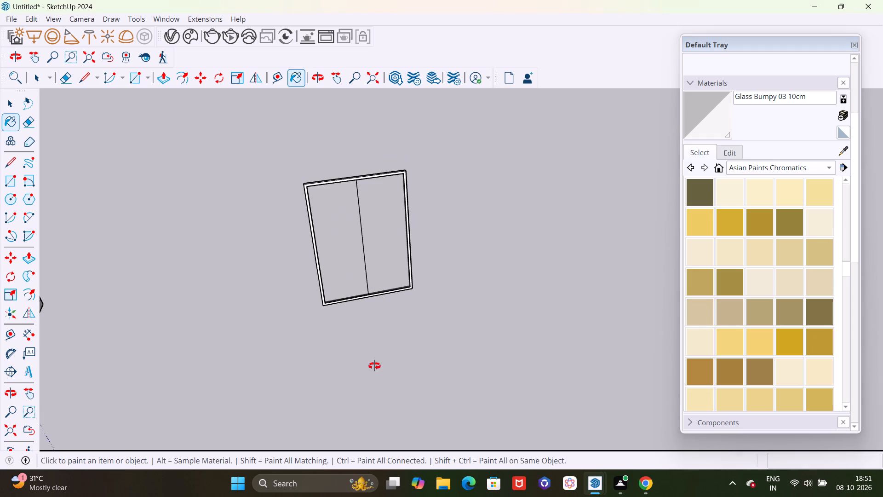
middle_drag(374, 366, 363, 259)
scroll(355, 238, up, 5)
scroll(333, 206, down, 5)
middle_drag(362, 219, 310, 315)
scroll(355, 191, up, 5)
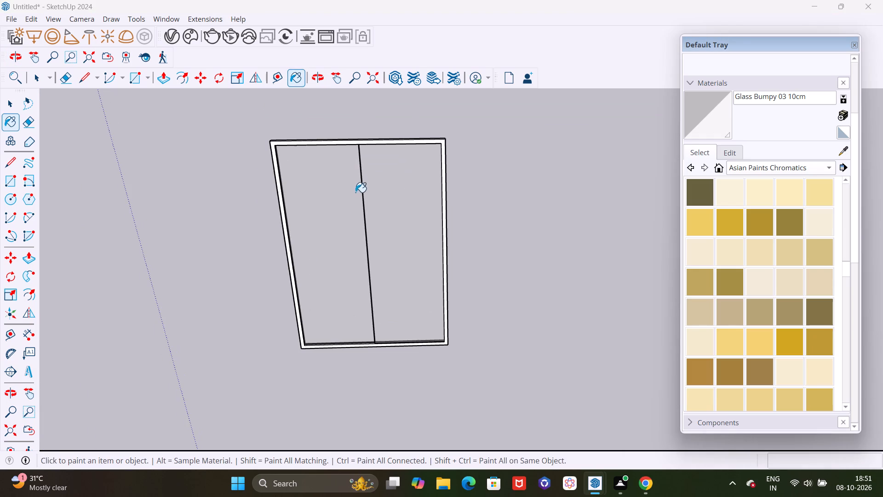
middle_drag(332, 245, 347, 305)
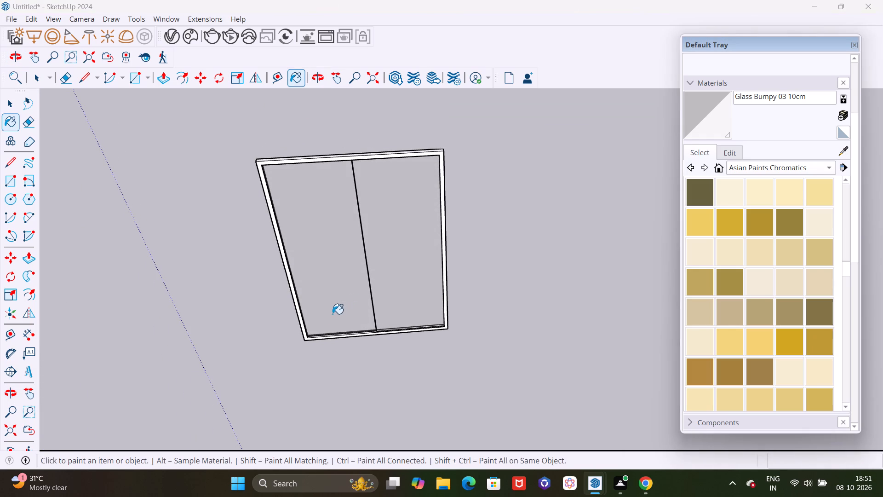
Activate the Move joint tool of the DBS Move Rotate Open Close extension.
key(space)
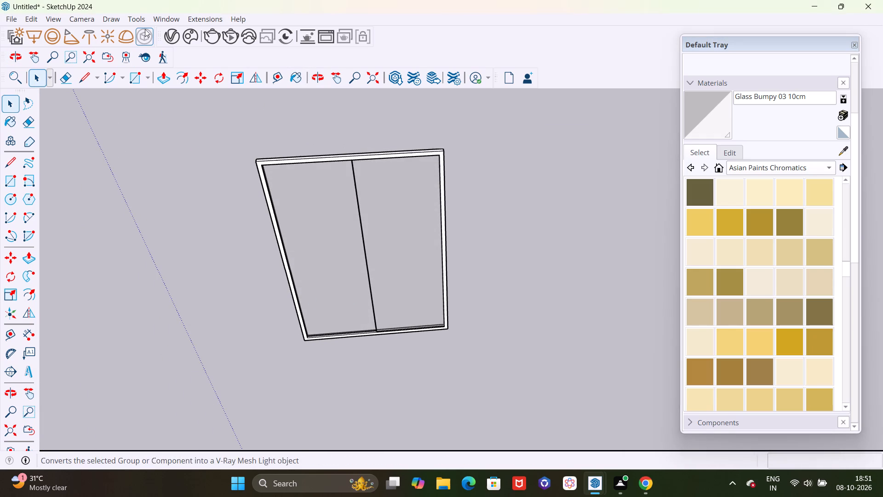
click(136, 20)
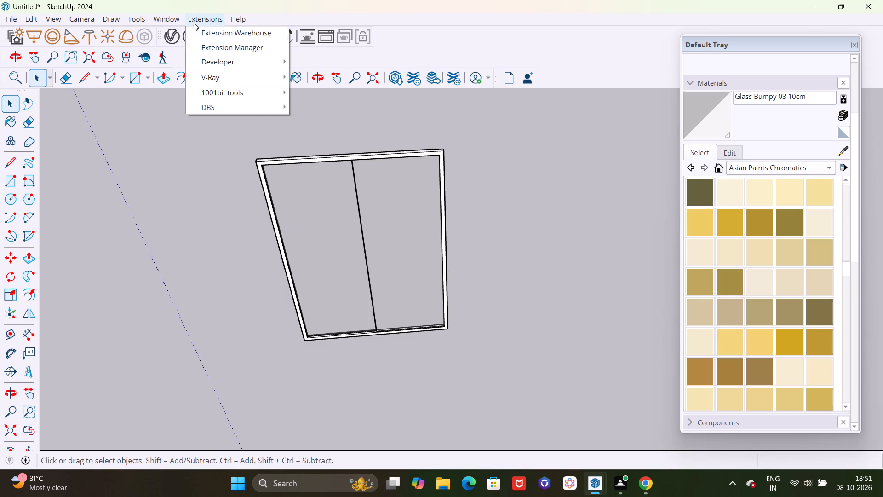
click(222, 108)
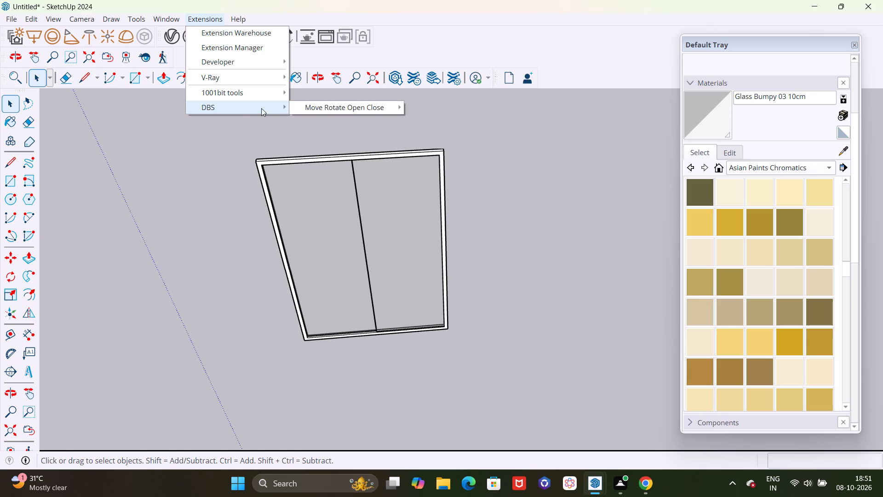
click(313, 106)
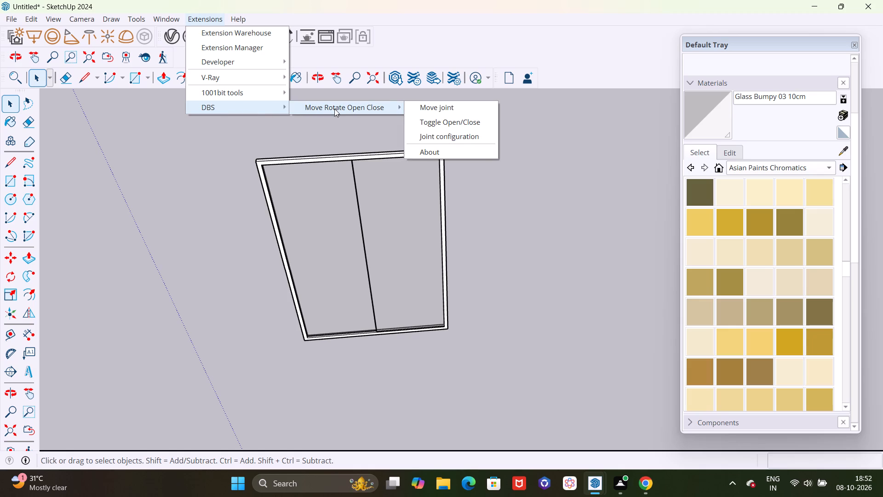
click(419, 106)
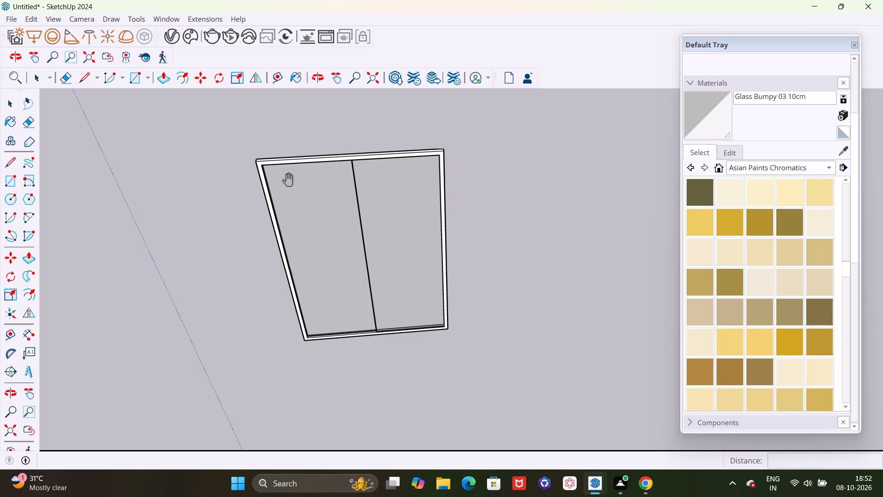
Enable the DBS Move Rotate Open Close toolbar.
click(58, 17)
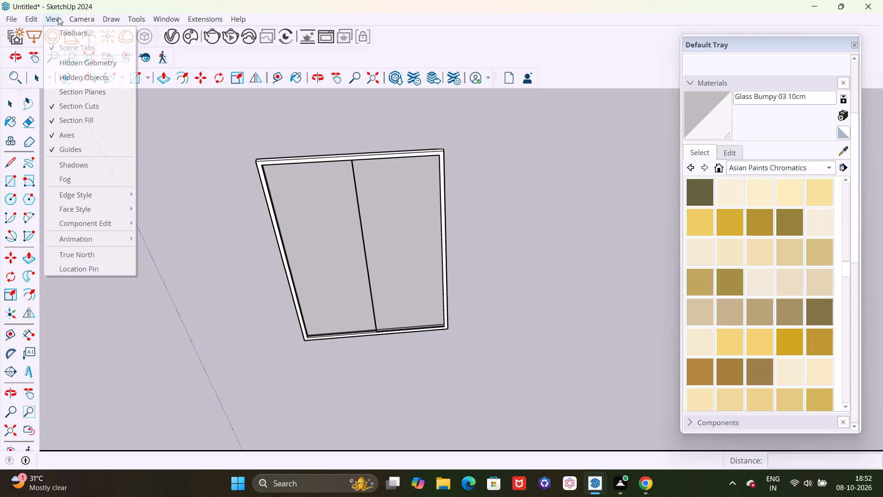
click(75, 28)
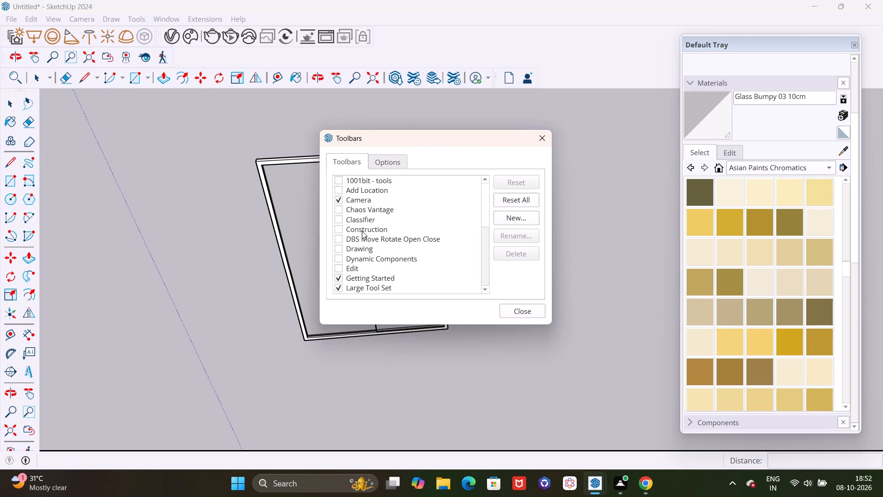
click(338, 239)
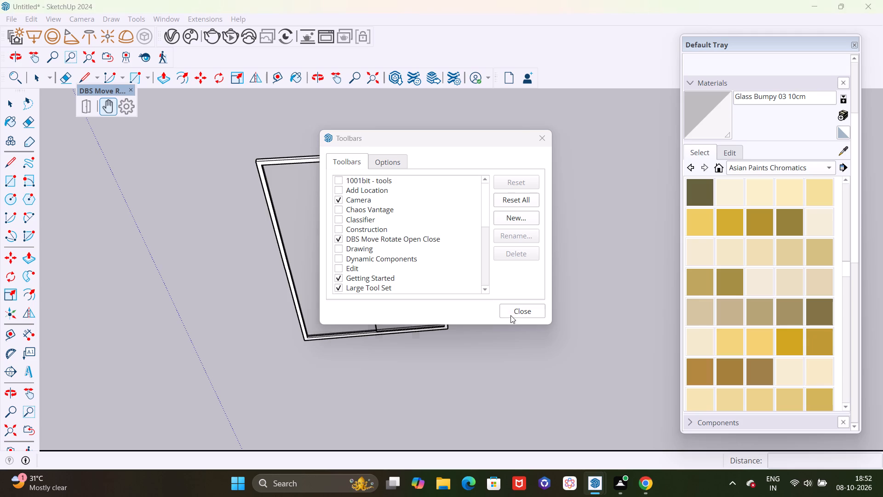
Close the Toolbars dialog.
click(510, 315)
scroll(80, 116, up, 2)
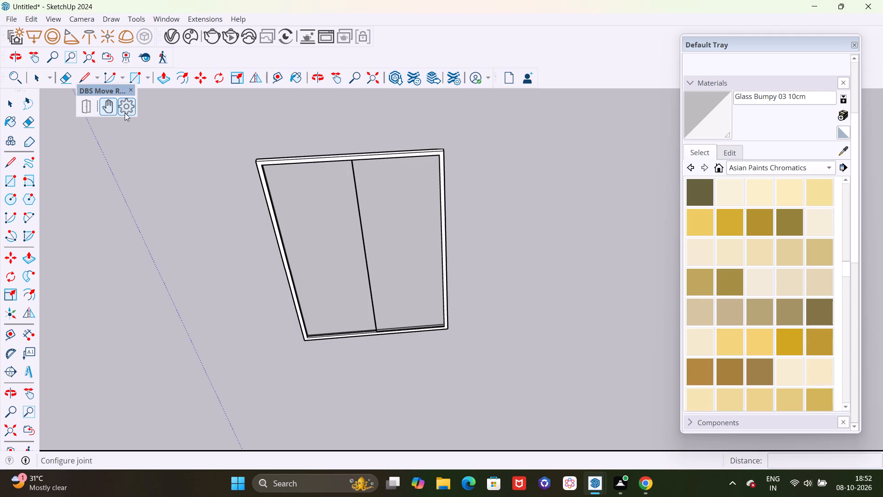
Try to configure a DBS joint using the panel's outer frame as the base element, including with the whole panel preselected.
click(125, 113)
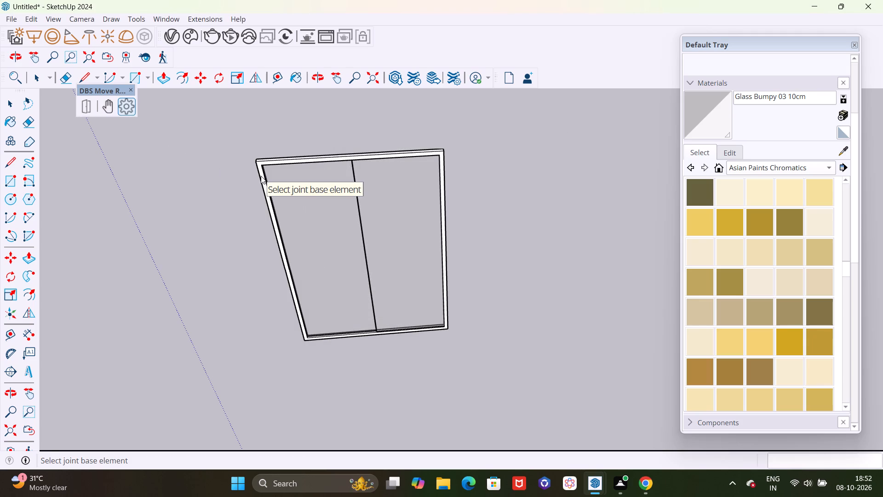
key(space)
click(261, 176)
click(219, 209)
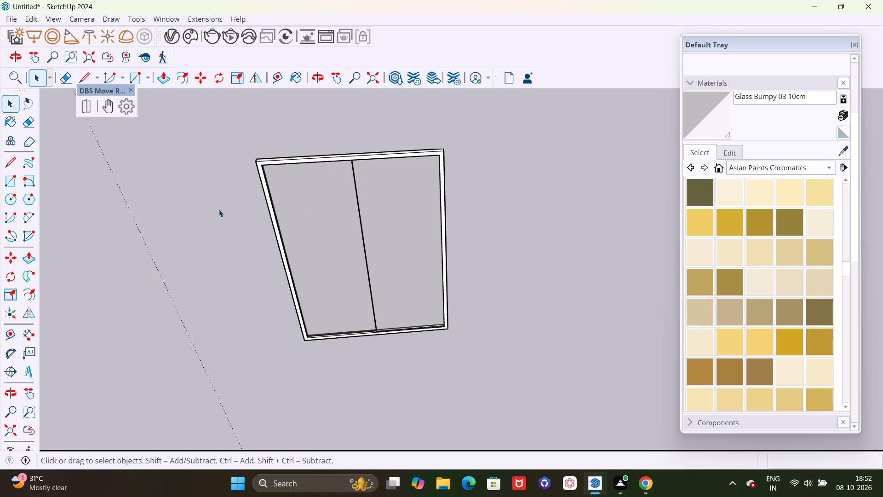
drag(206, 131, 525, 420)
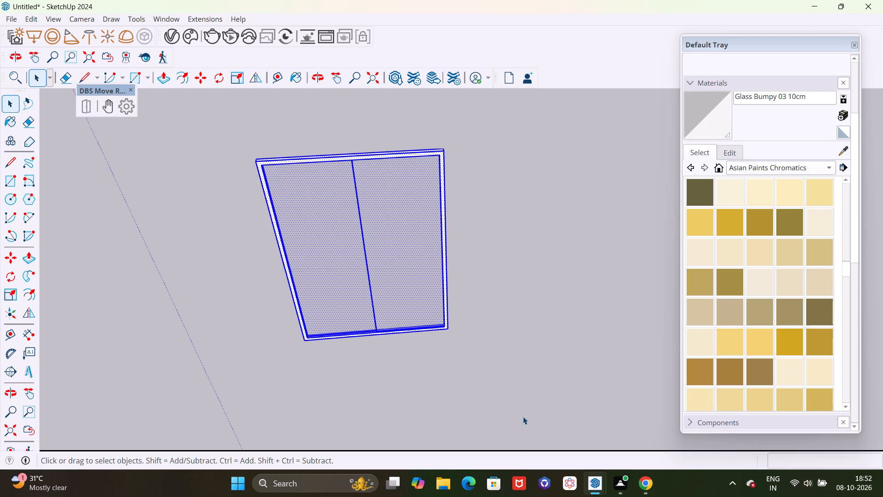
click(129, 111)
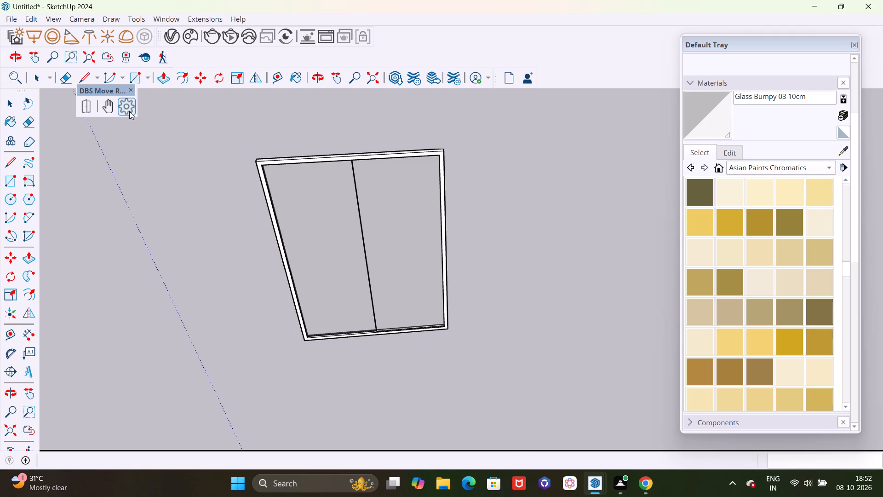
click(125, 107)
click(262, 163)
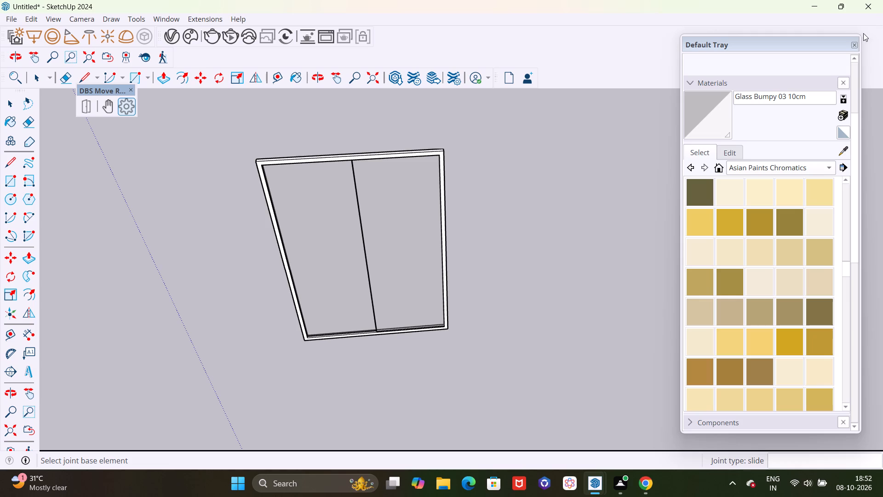
Close the Default Tray.
click(854, 46)
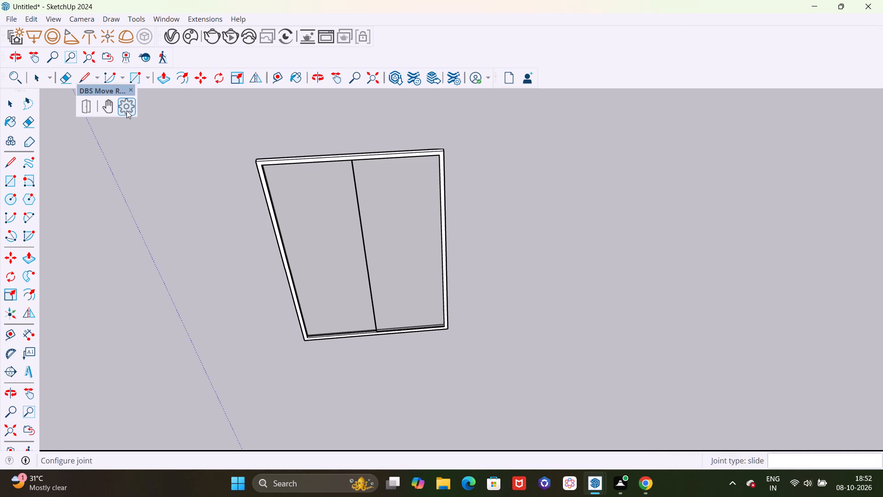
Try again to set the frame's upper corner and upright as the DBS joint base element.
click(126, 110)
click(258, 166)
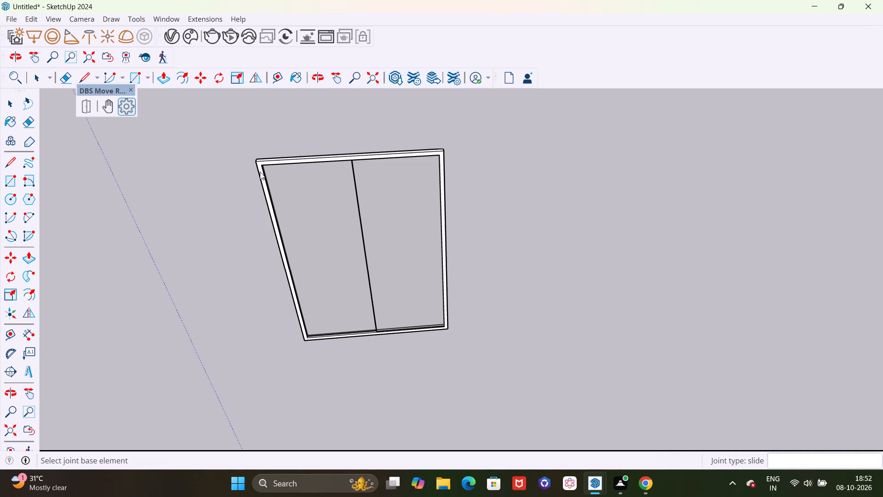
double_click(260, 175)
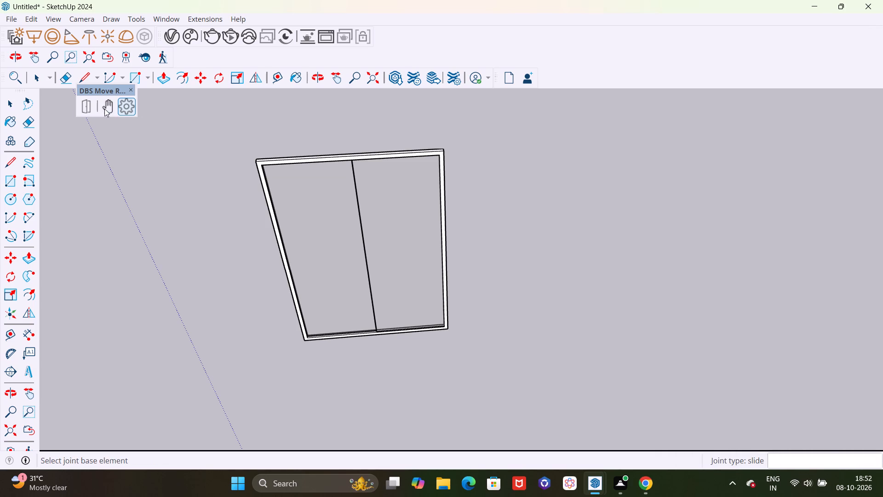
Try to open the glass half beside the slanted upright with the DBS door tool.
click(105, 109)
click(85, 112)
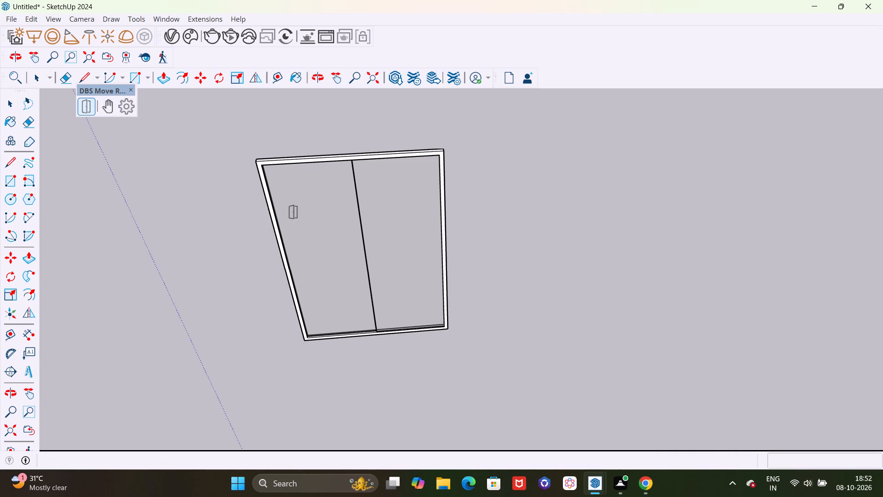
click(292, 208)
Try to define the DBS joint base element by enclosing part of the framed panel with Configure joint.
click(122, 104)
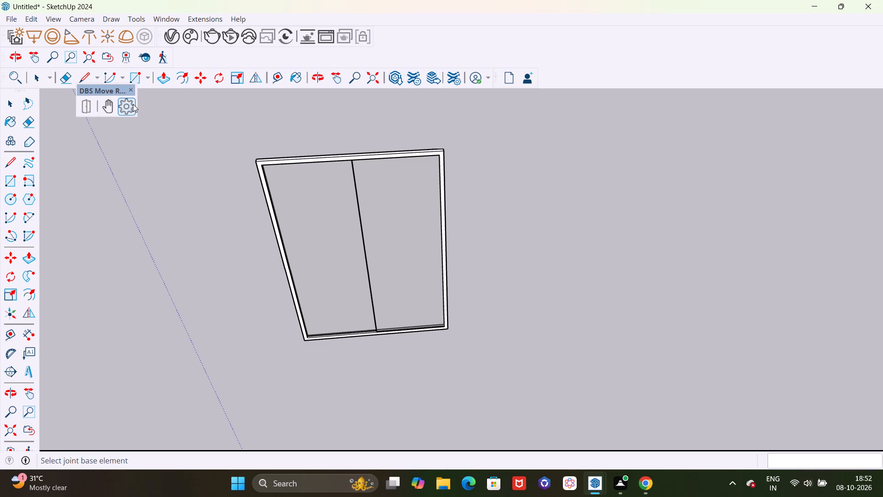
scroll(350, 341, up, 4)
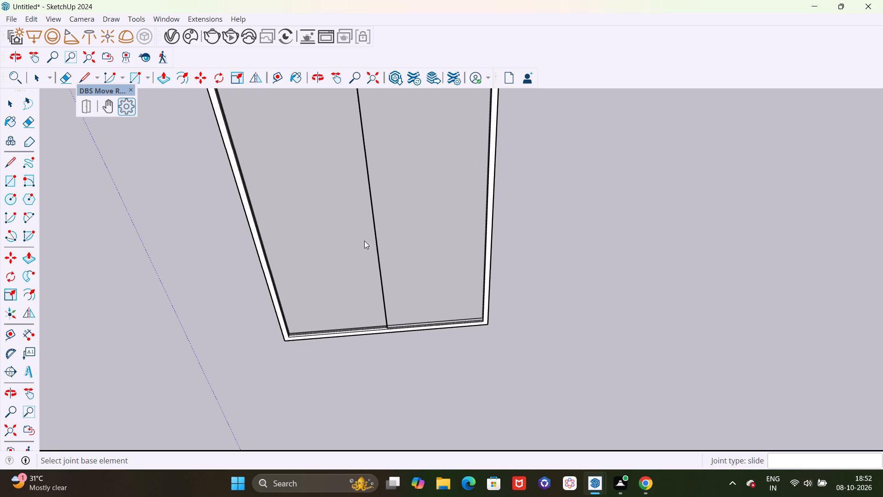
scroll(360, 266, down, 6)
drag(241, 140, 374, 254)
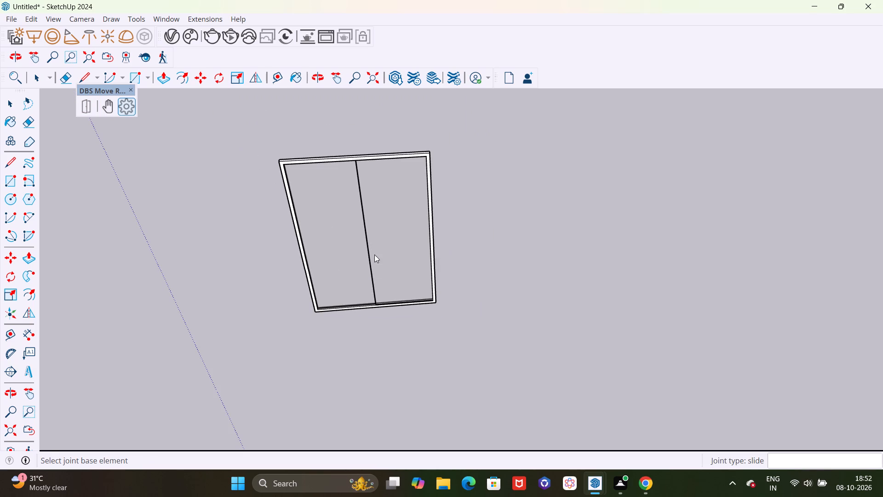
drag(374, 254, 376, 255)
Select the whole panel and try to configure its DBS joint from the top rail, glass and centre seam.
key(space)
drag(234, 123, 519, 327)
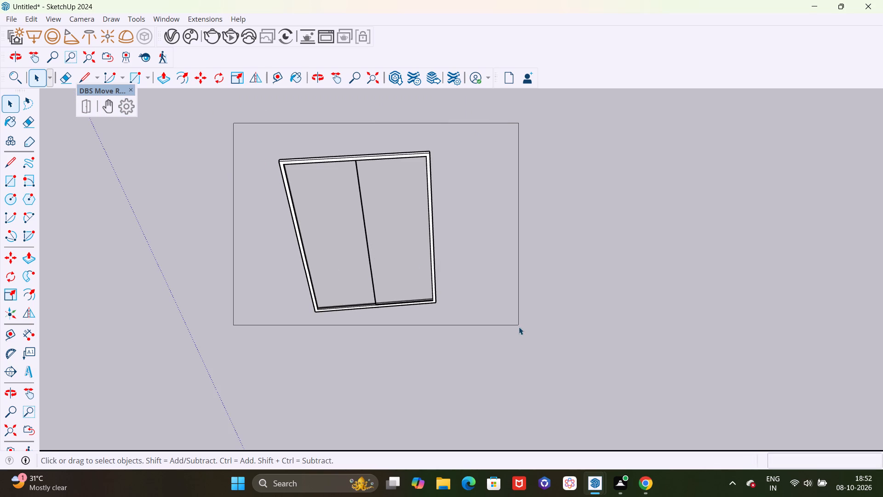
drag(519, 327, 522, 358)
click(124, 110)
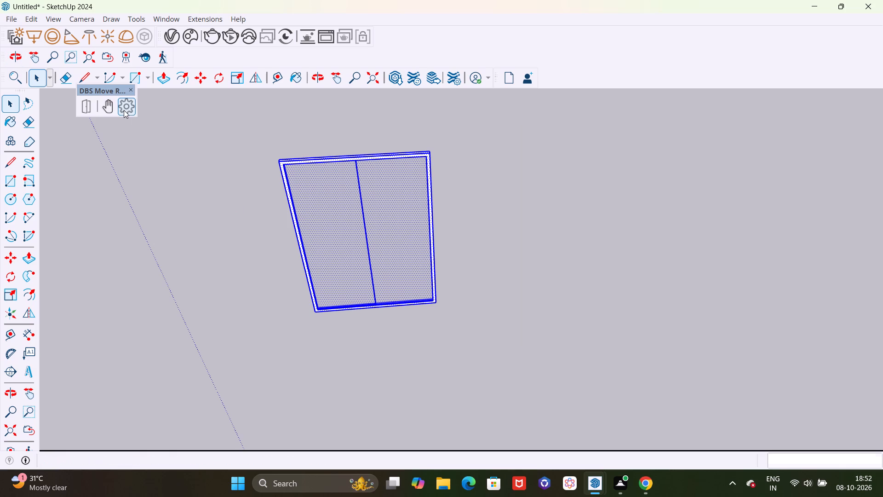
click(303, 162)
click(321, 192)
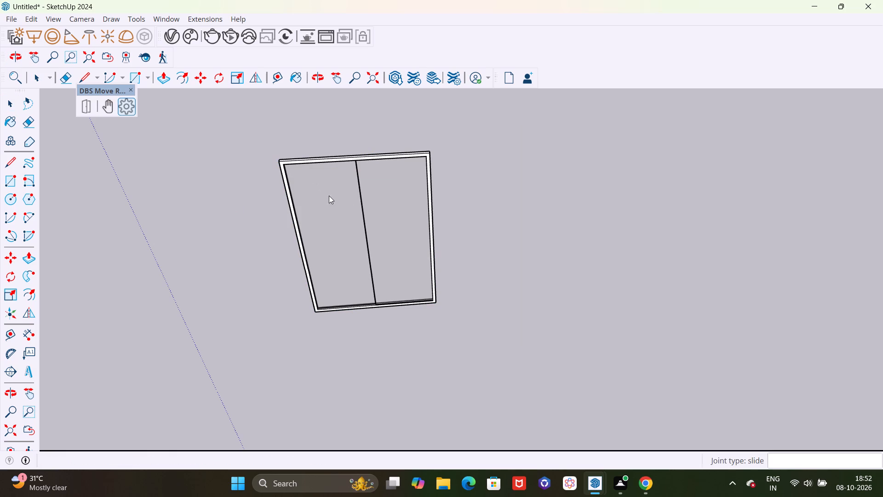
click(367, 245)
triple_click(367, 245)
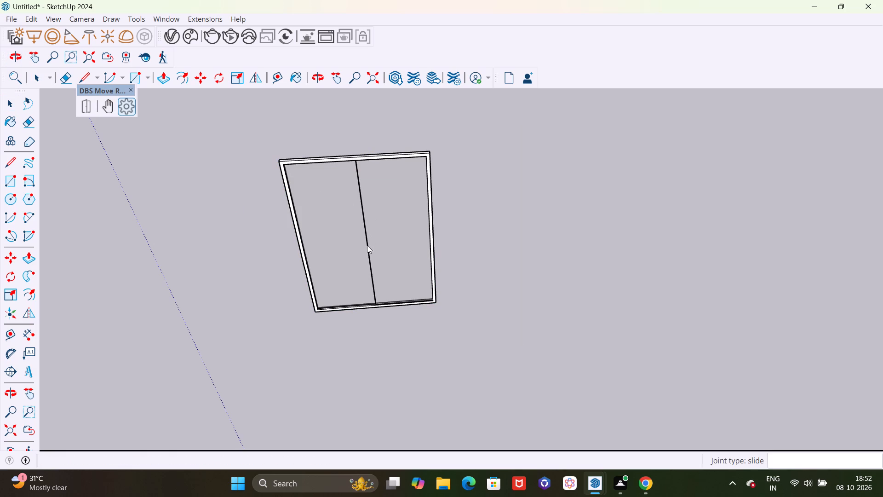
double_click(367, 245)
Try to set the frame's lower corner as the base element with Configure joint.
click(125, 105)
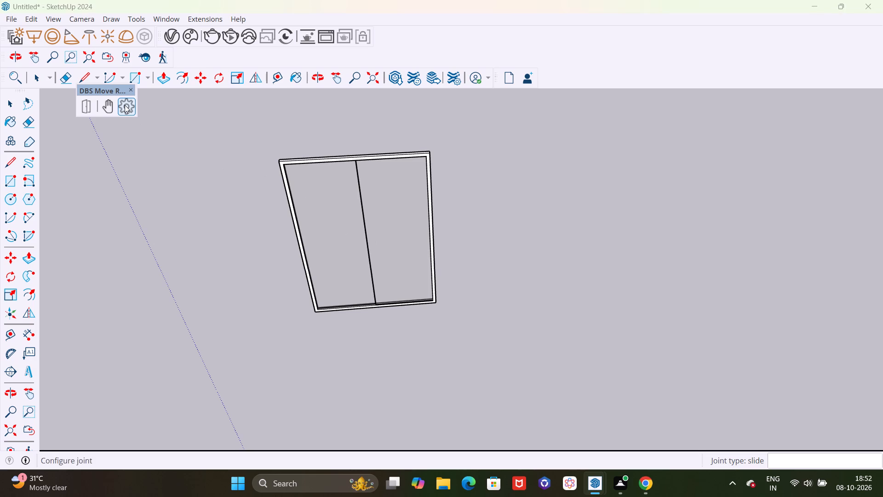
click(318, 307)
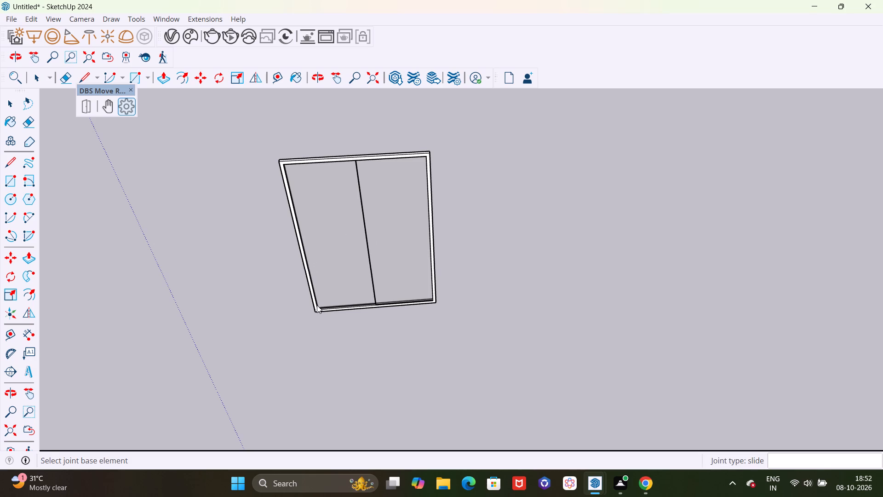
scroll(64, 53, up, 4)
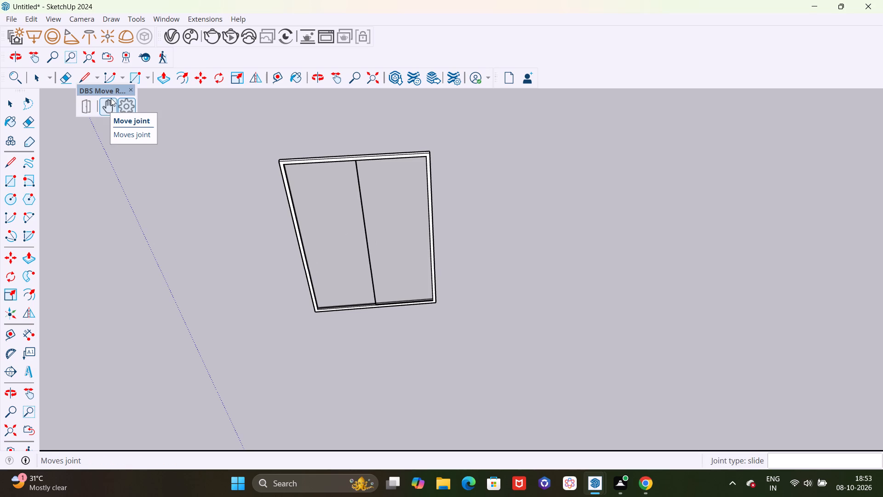
Move the floating DBS toolbar further down over the drawing area.
drag(108, 89, 113, 141)
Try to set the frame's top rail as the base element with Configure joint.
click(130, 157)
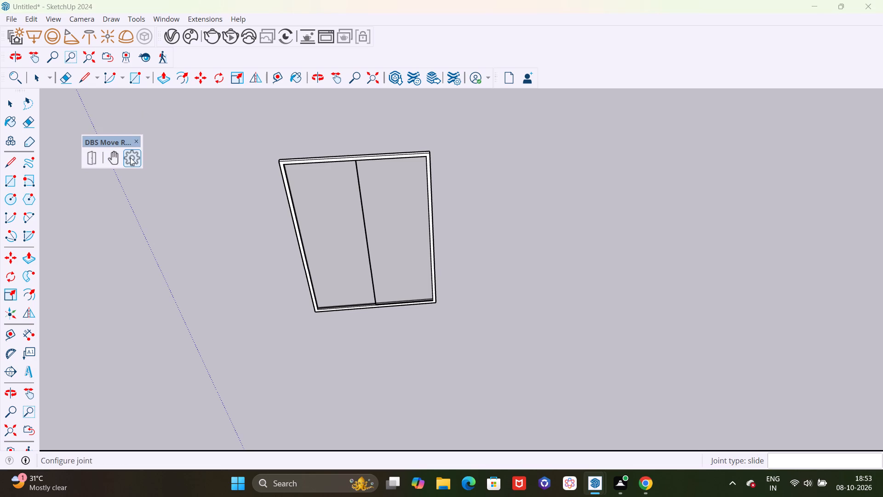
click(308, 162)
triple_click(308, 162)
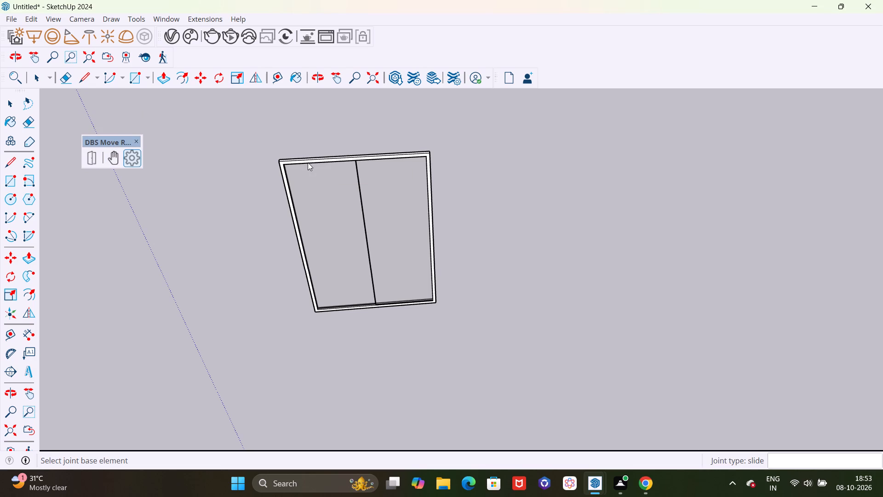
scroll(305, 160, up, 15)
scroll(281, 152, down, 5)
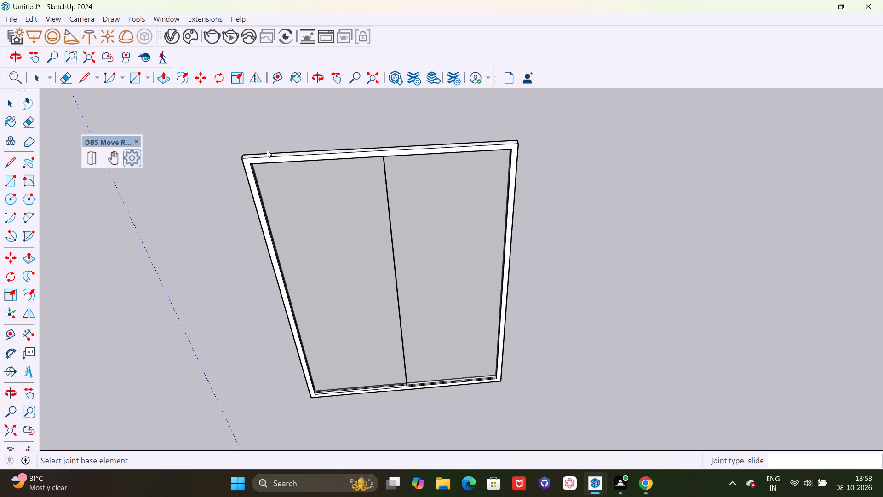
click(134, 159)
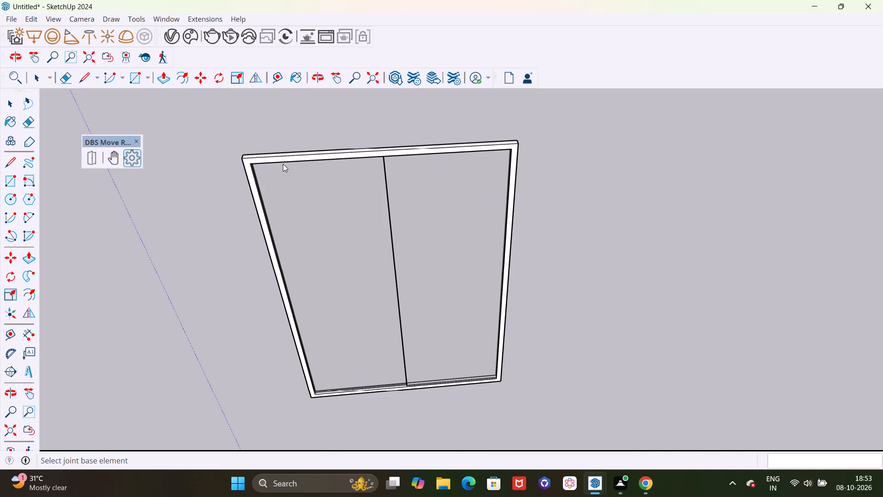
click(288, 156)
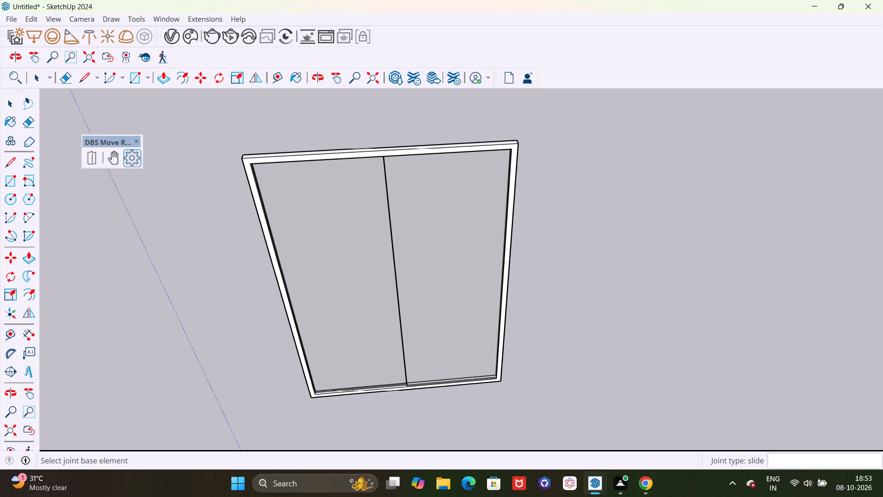
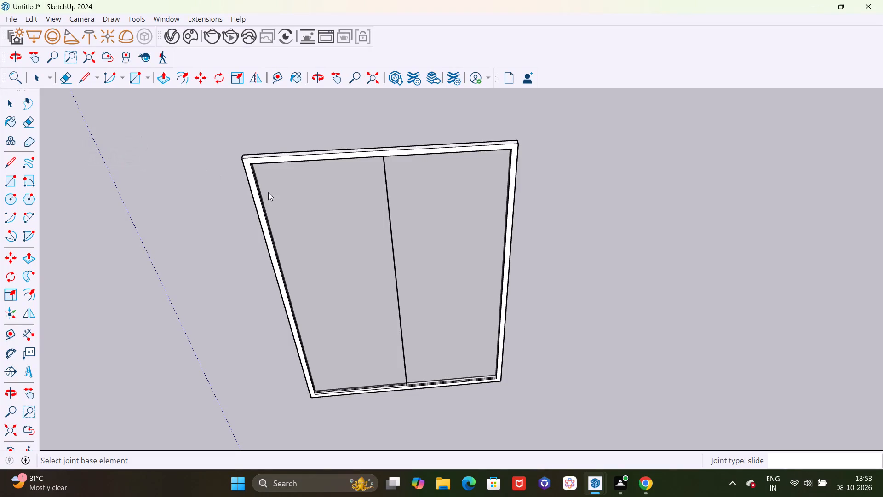
Show the Default Tray and pick Aluminum from the Metal materials for painting the panel frame.
scroll(309, 196, down, 3)
scroll(319, 256, down, 4)
middle_drag(327, 297, 603, 207)
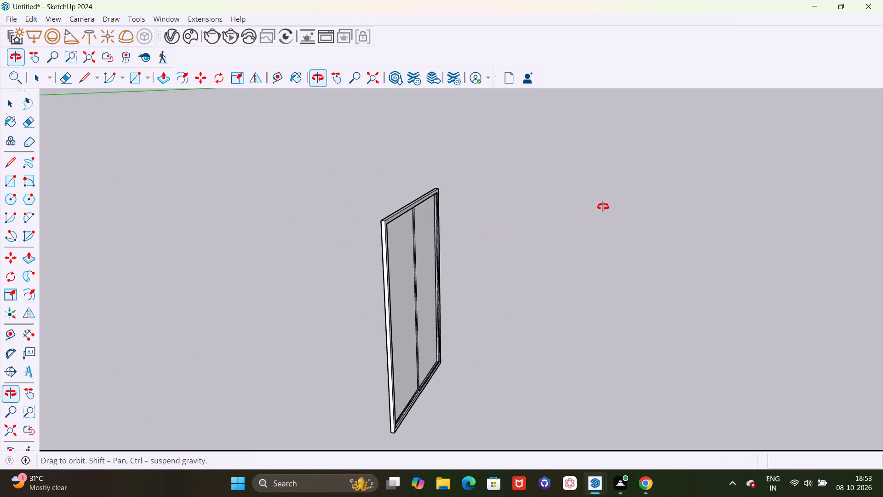
middle_drag(603, 207, 461, 218)
scroll(514, 220, down, 9)
scroll(549, 245, down, 9)
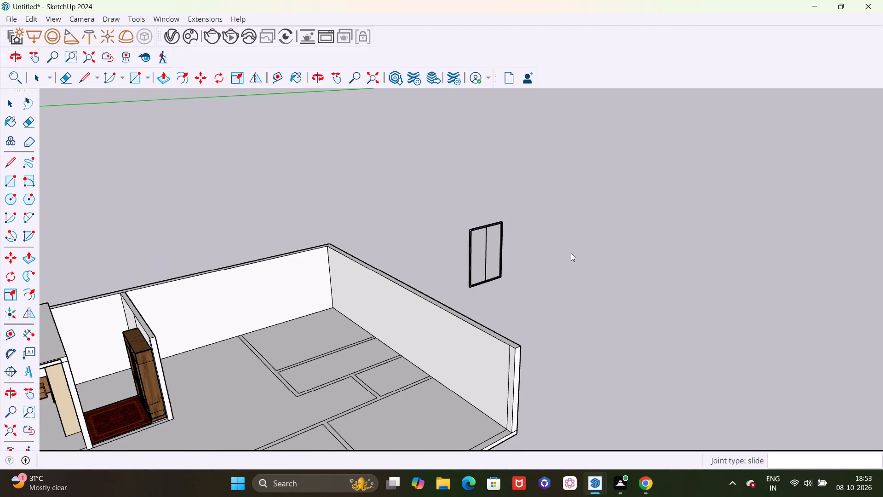
middle_drag(572, 253, 535, 262)
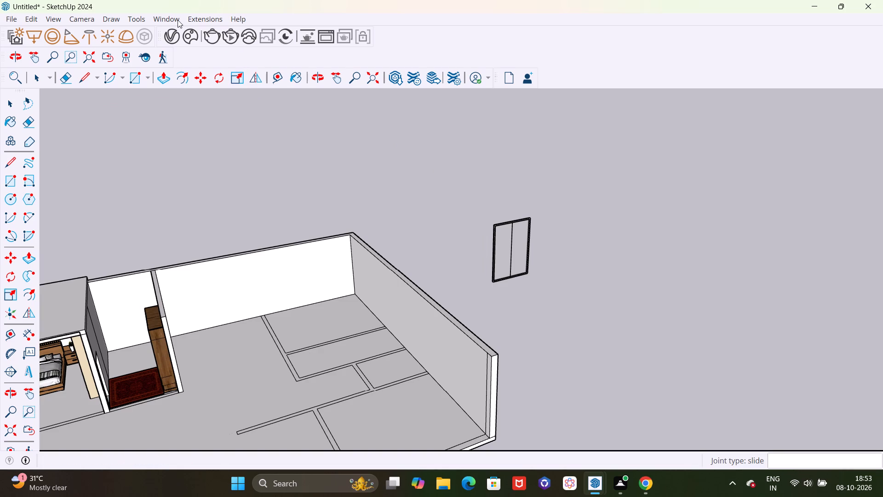
click(172, 20)
click(195, 34)
click(296, 34)
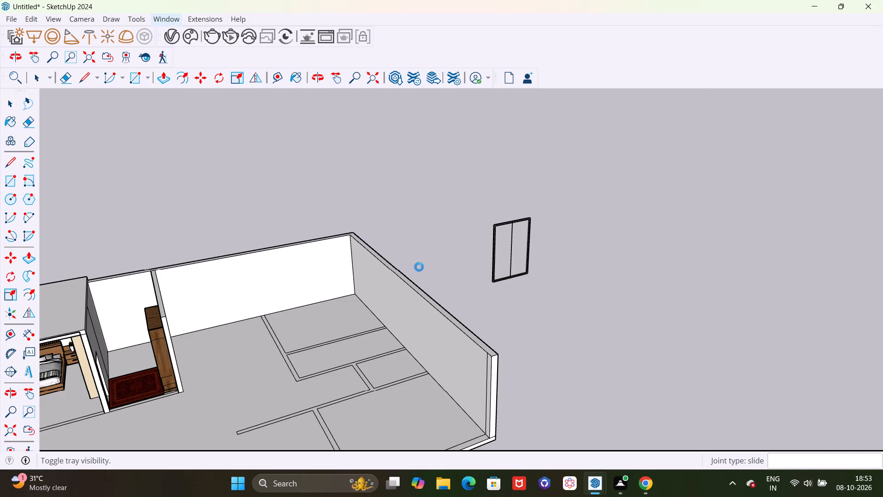
click(821, 164)
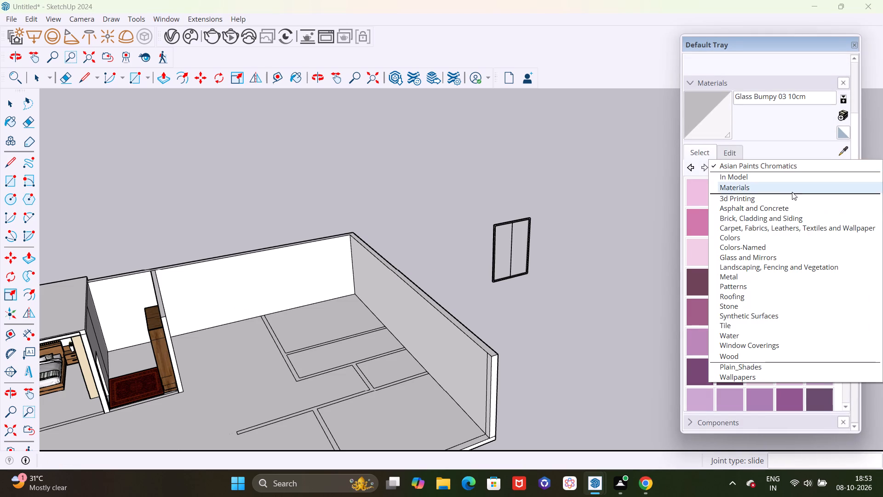
click(757, 278)
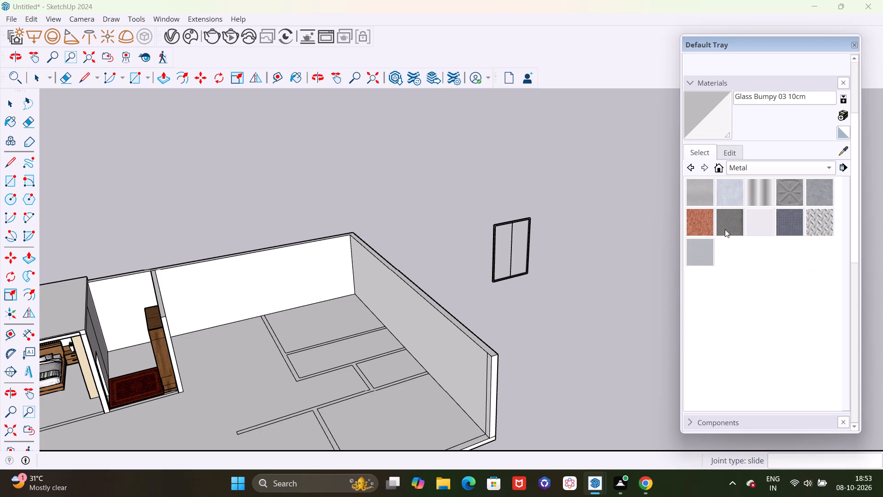
click(701, 198)
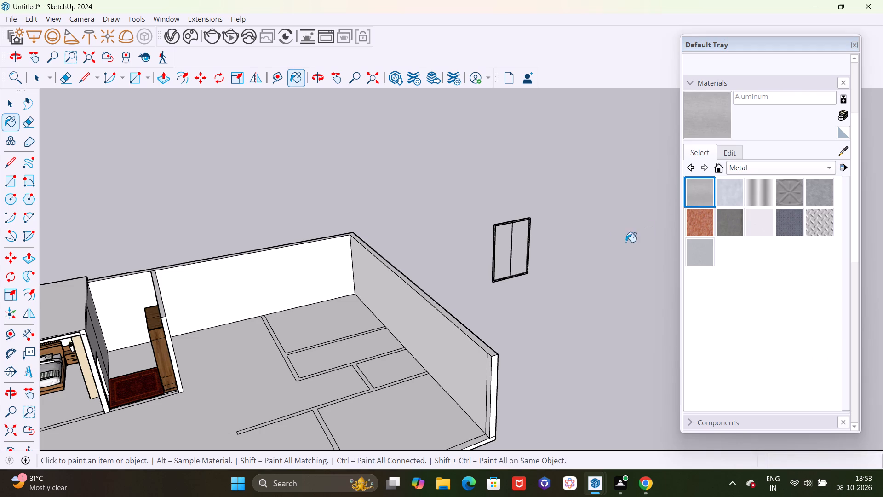
Paint the front and edge faces of the frame's near upright with Aluminum.
scroll(606, 243, up, 20)
scroll(606, 243, up, 15)
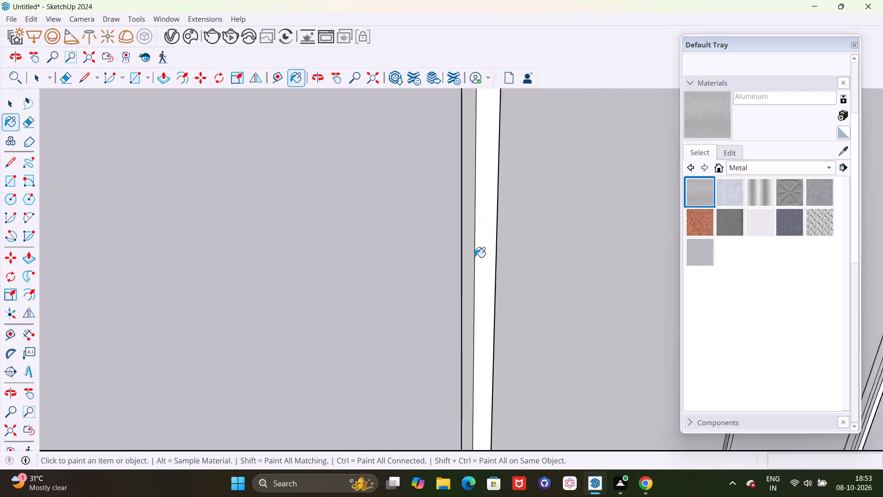
scroll(475, 257, up, 4)
click(484, 248)
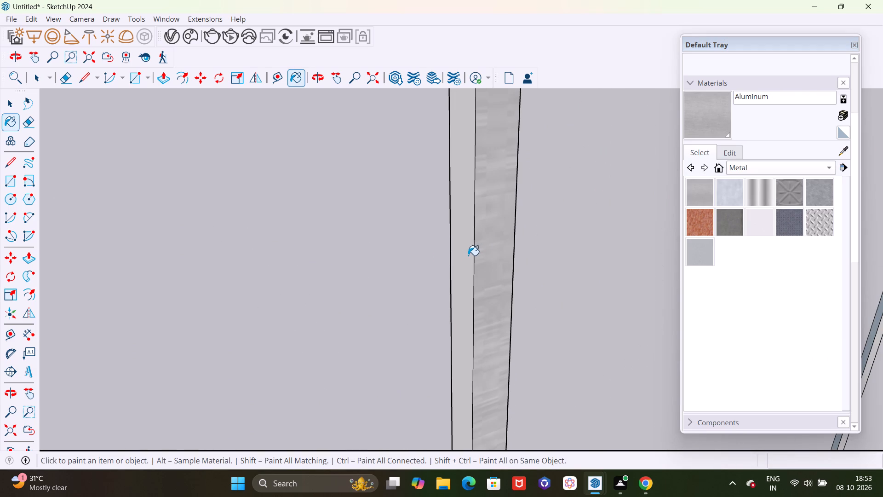
click(468, 255)
scroll(463, 250, down, 5)
middle_drag(461, 261, 866, 277)
scroll(355, 267, up, 3)
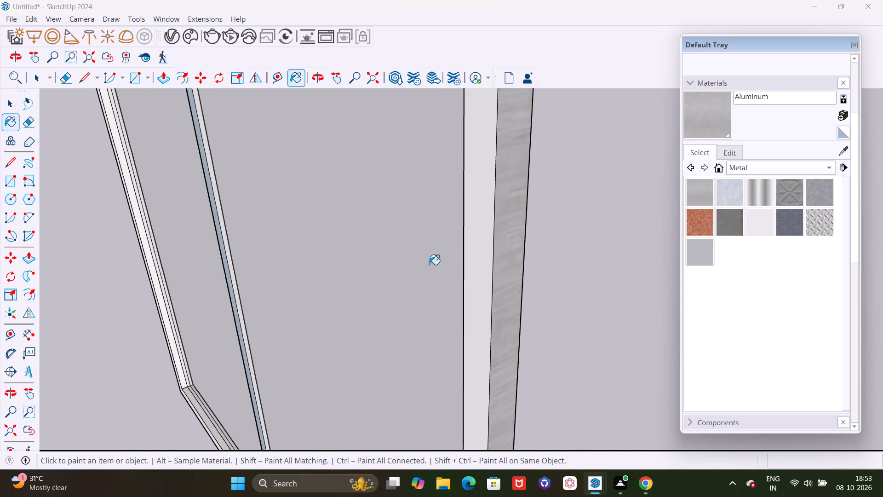
click(480, 261)
Paint the faces of the frame's opposite upright and the adjoining bottom rail with Aluminum.
scroll(454, 269, down, 6)
scroll(226, 283, up, 2)
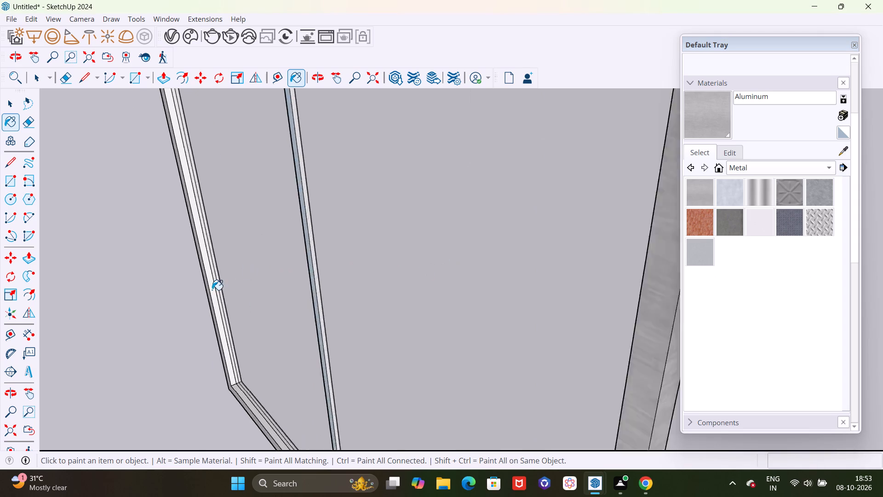
scroll(212, 290, up, 13)
click(209, 267)
scroll(202, 242, down, 13)
scroll(244, 393, up, 12)
click(248, 387)
scroll(226, 368, down, 4)
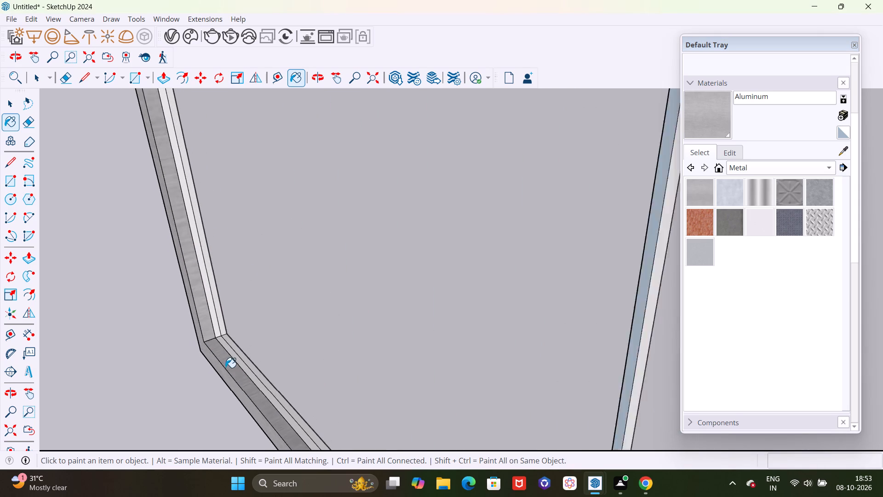
scroll(225, 368, down, 15)
scroll(356, 358, down, 5)
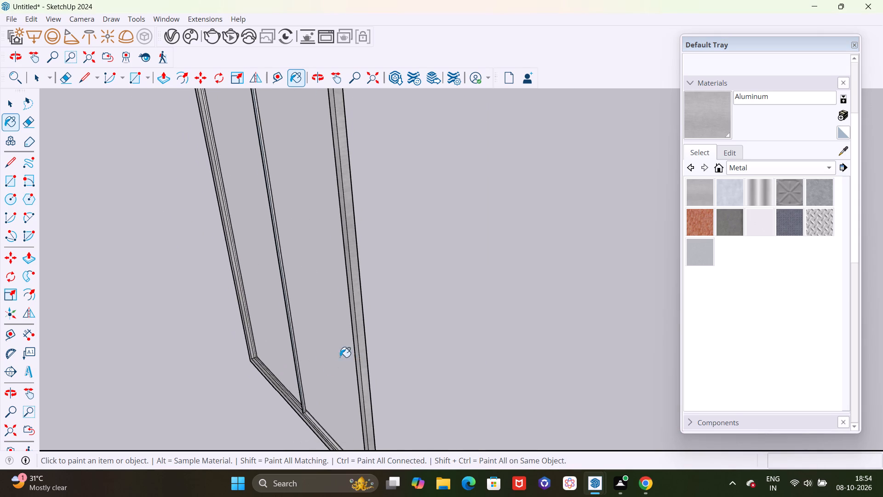
scroll(310, 423, up, 6)
scroll(321, 313, down, 13)
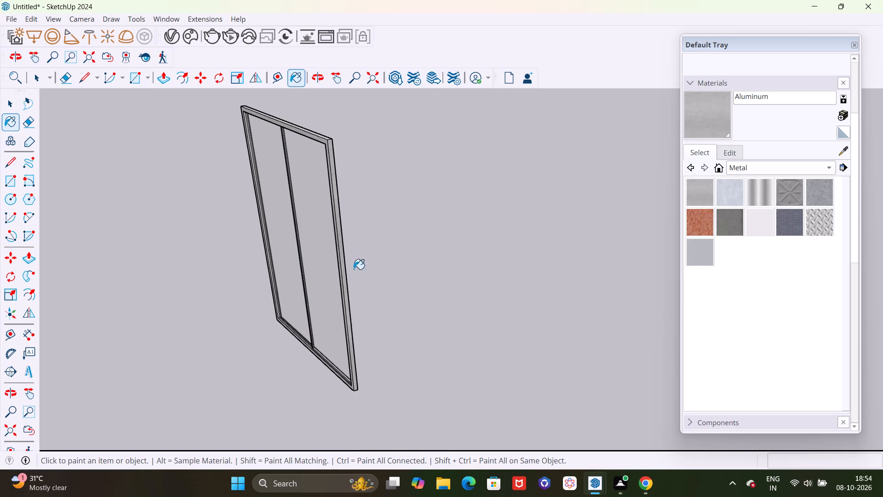
Paint the upper outer face of the frame's top rail with Aluminum.
middle_drag(352, 274, 344, 405)
scroll(281, 167, up, 6)
click(295, 242)
scroll(295, 240, down, 7)
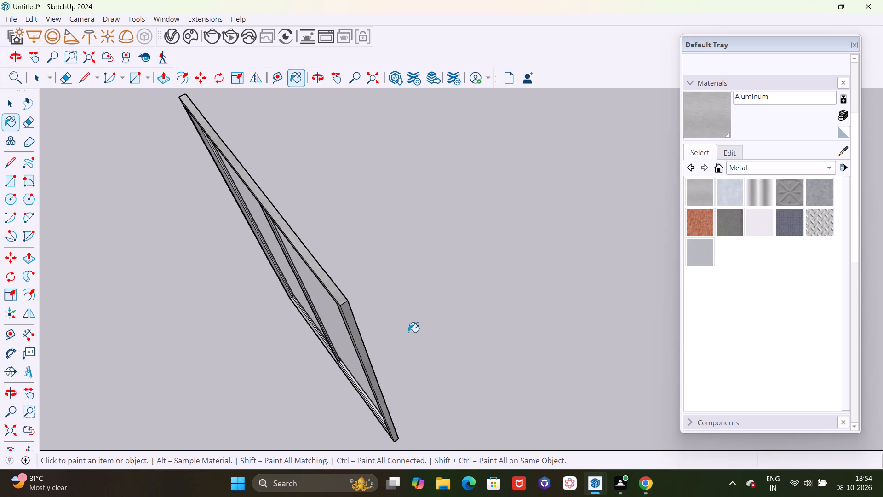
Paint the bottom rail's remaining inner face and its underside with Aluminum.
middle_drag(339, 339, 157, 327)
scroll(387, 328, up, 17)
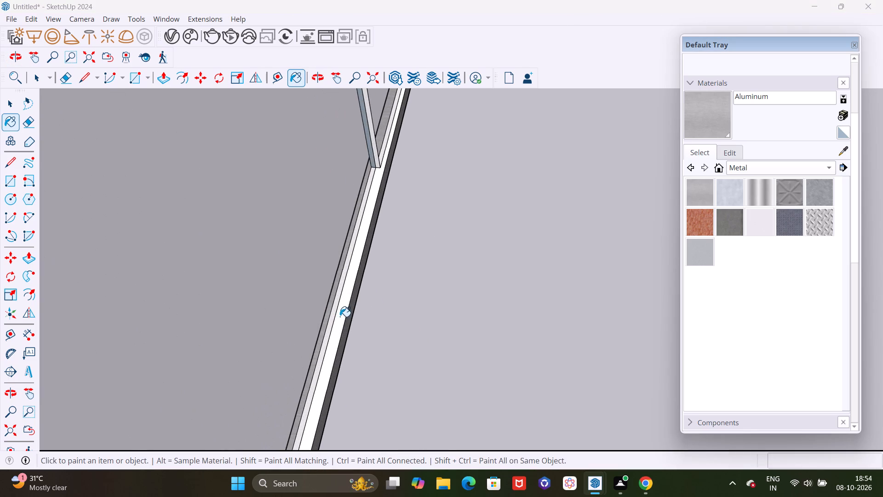
click(340, 317)
scroll(377, 300, down, 7)
middle_drag(418, 297, 239, 326)
scroll(329, 316, down, 2)
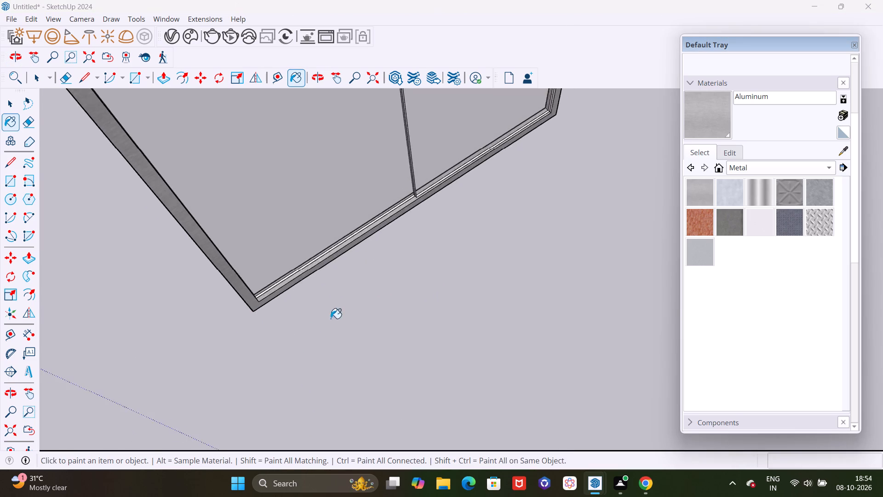
scroll(331, 318, down, 11)
scroll(363, 339, down, 6)
middle_drag(376, 367, 463, 6)
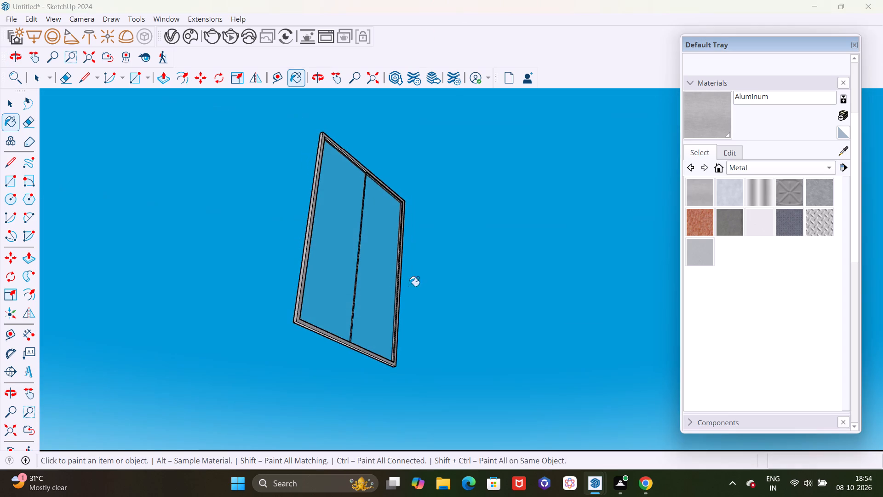
scroll(289, 491, up, 4)
scroll(291, 397, up, 11)
middle_drag(357, 377, 448, 340)
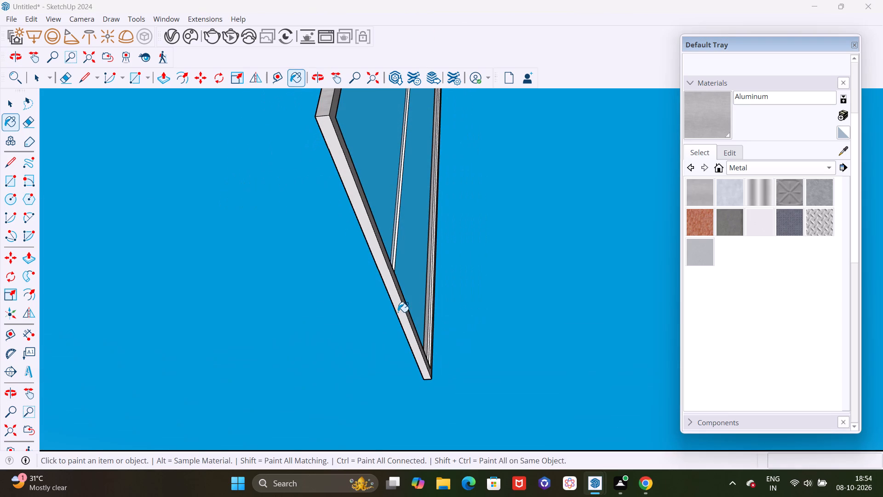
click(398, 312)
scroll(394, 373, down, 11)
Paint the unpainted inner faces on the underside of the frame's top rail with Aluminum.
middle_drag(415, 271, 375, 330)
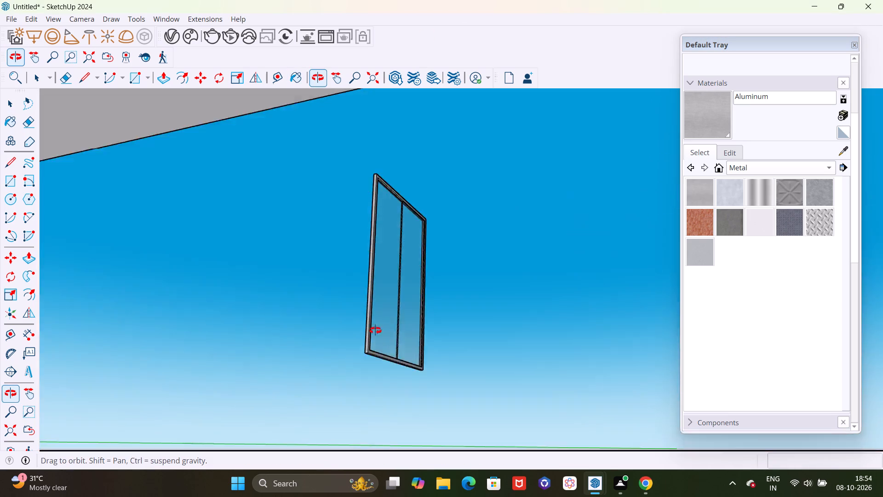
middle_drag(375, 330, 468, 184)
scroll(432, 186, up, 20)
scroll(432, 186, up, 5)
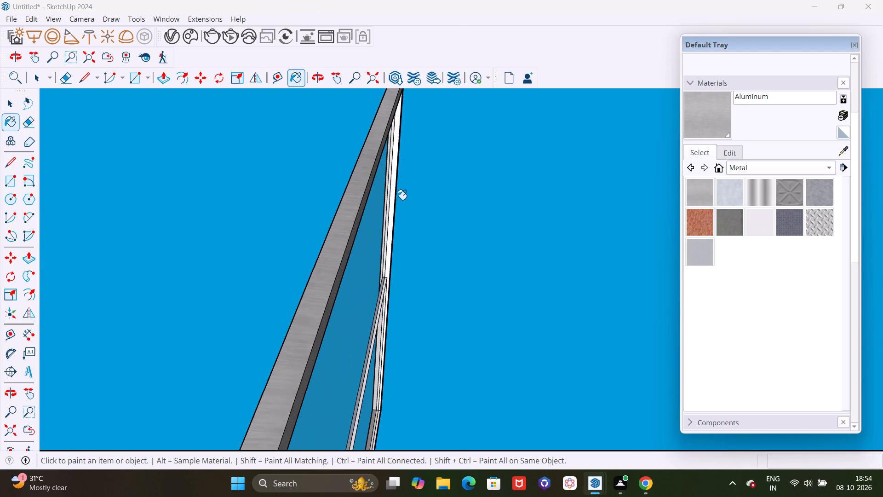
click(394, 194)
scroll(396, 201, down, 4)
middle_drag(399, 214, 499, 238)
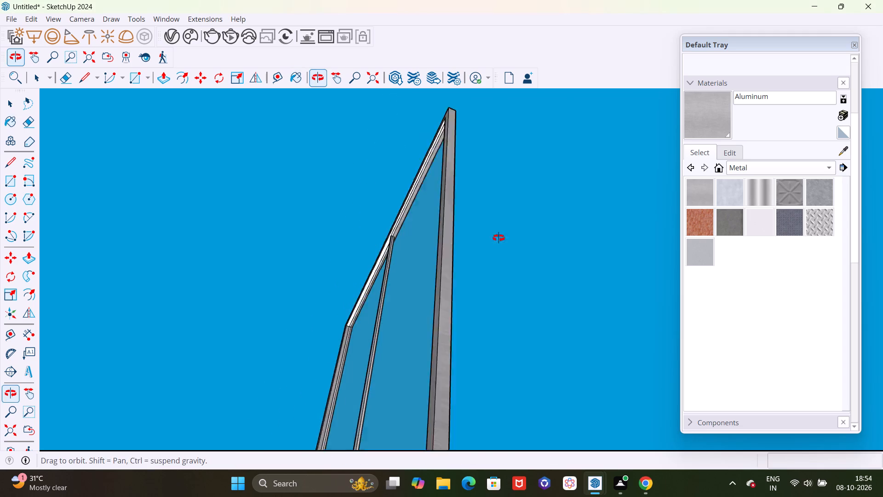
middle_drag(499, 238, 516, 243)
scroll(422, 193, up, 15)
click(417, 202)
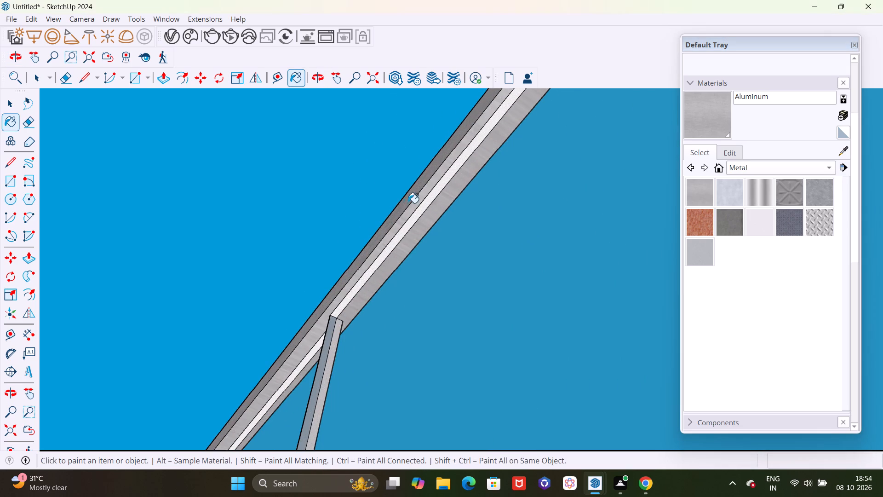
scroll(401, 202, down, 6)
scroll(357, 215, down, 20)
scroll(357, 215, down, 1)
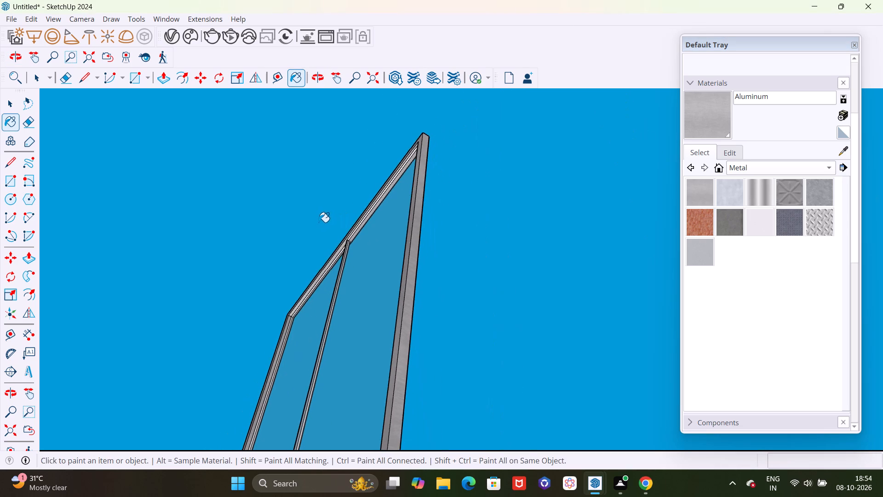
scroll(319, 222, down, 5)
Leave the Paint tool and examine the painted panel and the apartment's wardrobe area from several angles.
middle_drag(438, 296, 109, 349)
scroll(413, 249, down, 16)
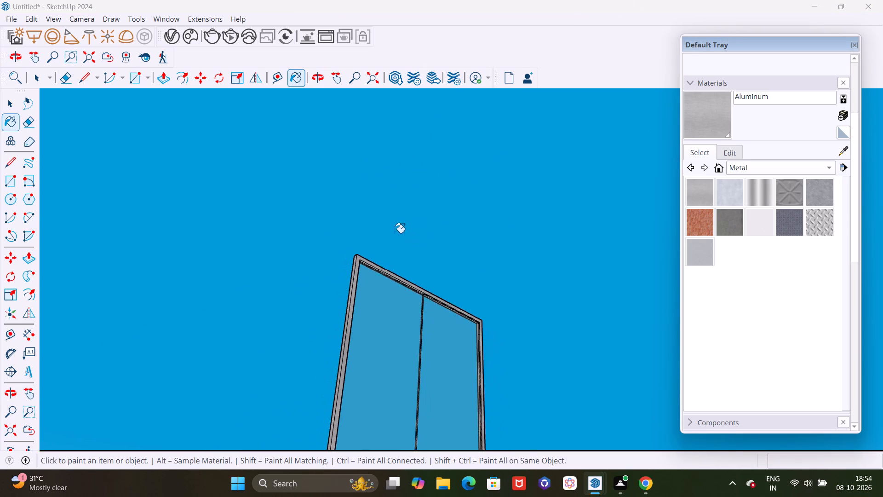
scroll(394, 233, down, 18)
middle_drag(375, 239, 291, 496)
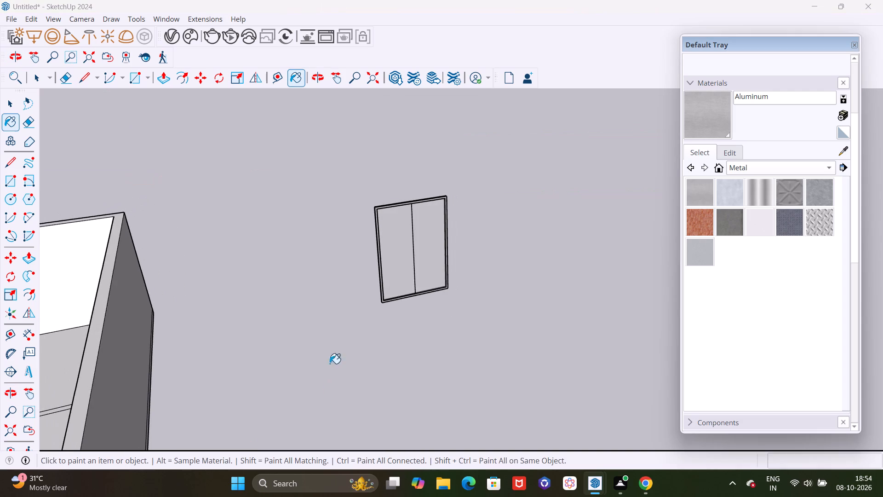
scroll(317, 253, down, 11)
key(space)
scroll(344, 220, up, 5)
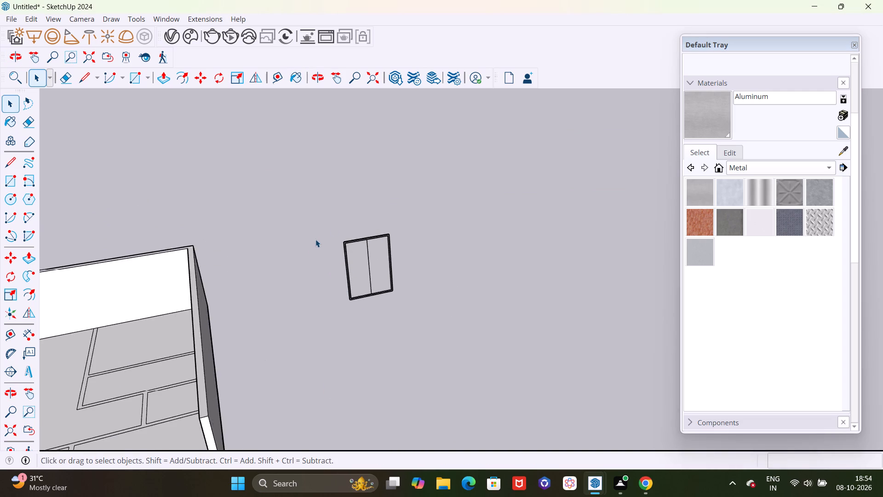
scroll(315, 239, up, 9)
scroll(339, 233, down, 7)
scroll(430, 236, down, 2)
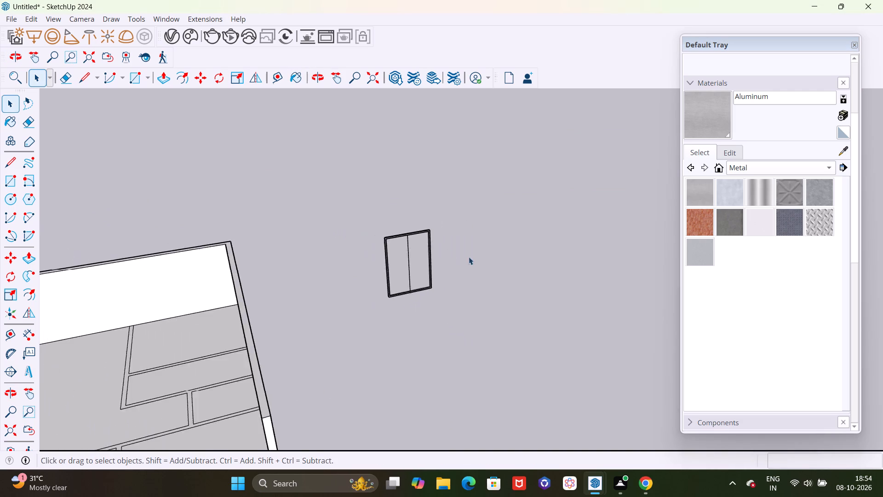
scroll(469, 257, down, 15)
scroll(317, 270, up, 11)
middle_drag(278, 293, 290, 387)
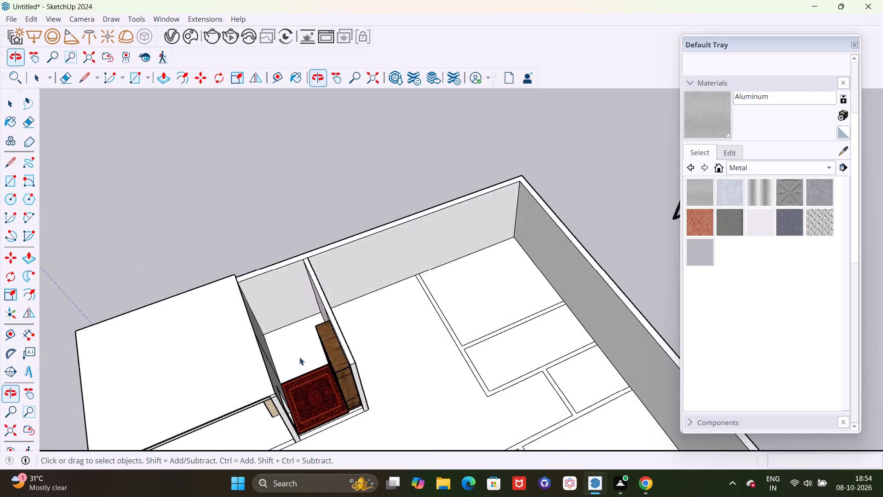
scroll(306, 316, up, 5)
scroll(304, 306, down, 5)
middle_drag(453, 358, 374, 365)
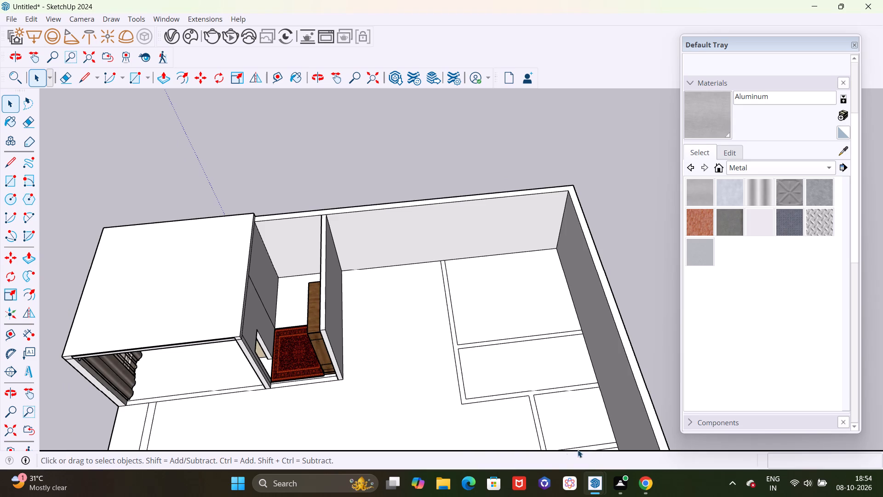
Switch to 3D Warehouse in Chrome and search for wash basin.
click(642, 489)
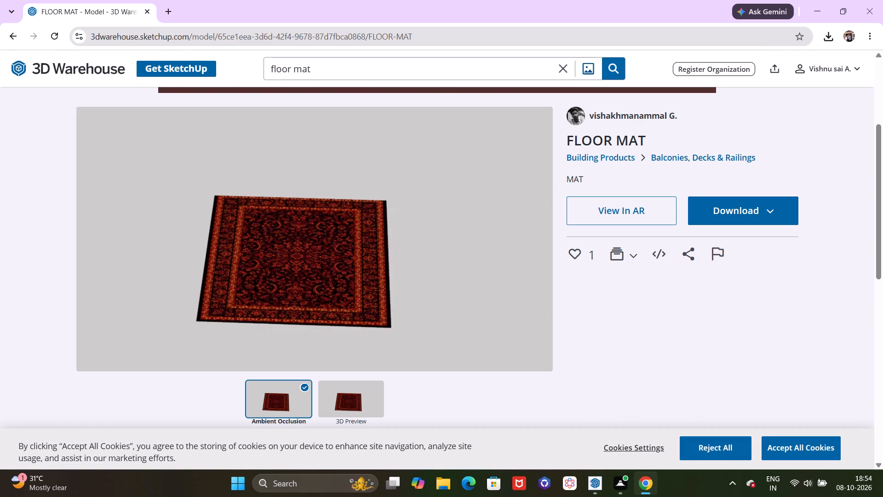
click(562, 70)
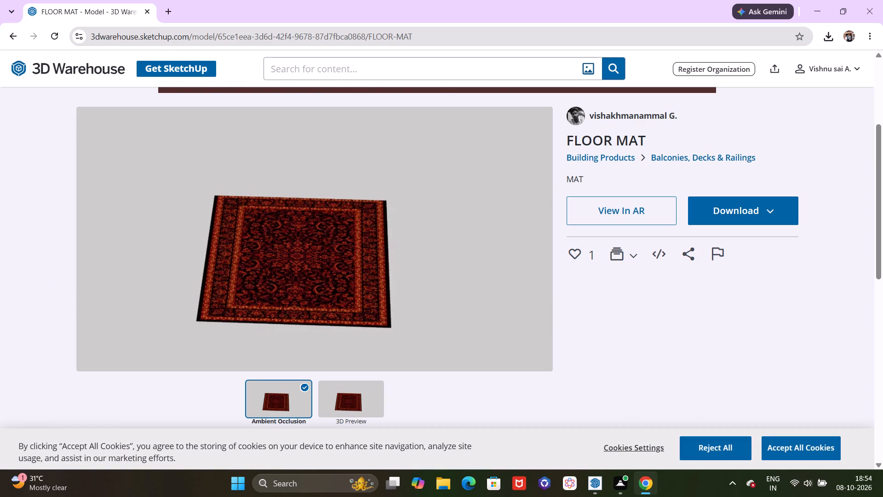
key(c)
key(BackSpace)
text(wash)
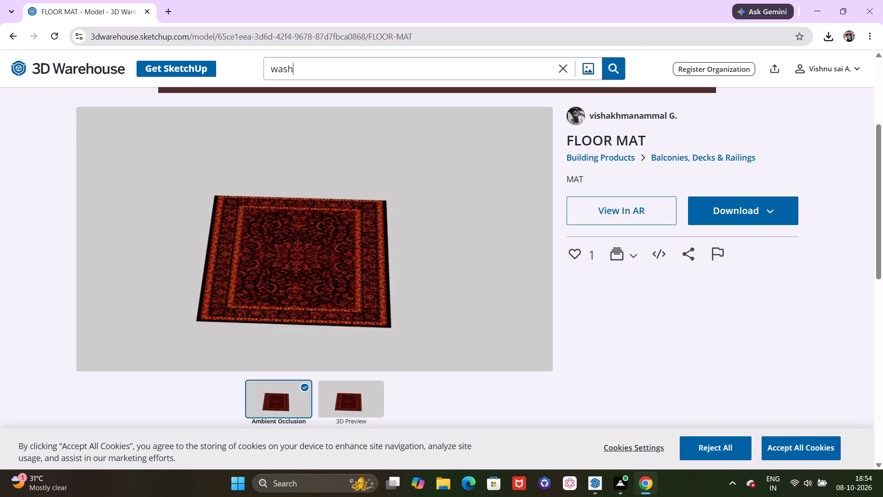
key(space)
text(ba)
text(sin)
key(Return)
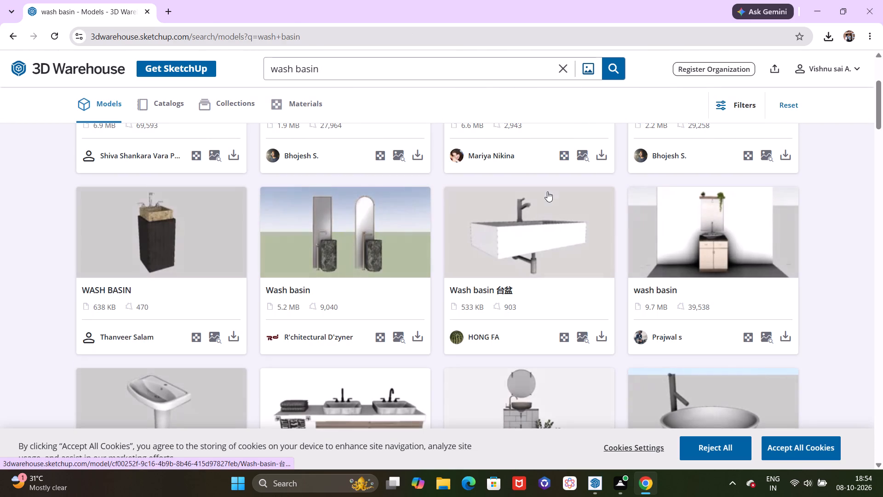
Look through the first rows of wash basin models in the search results and return to the start of the list.
scroll(499, 243, down, 1)
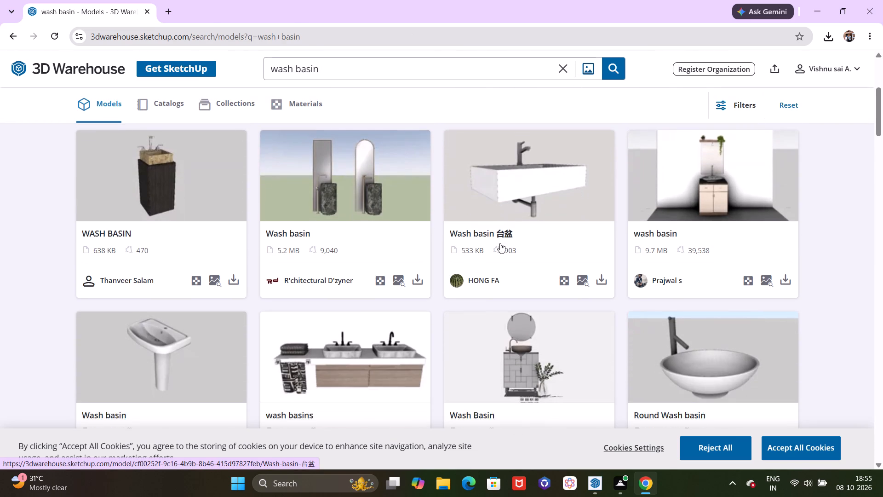
scroll(500, 244, down, 2)
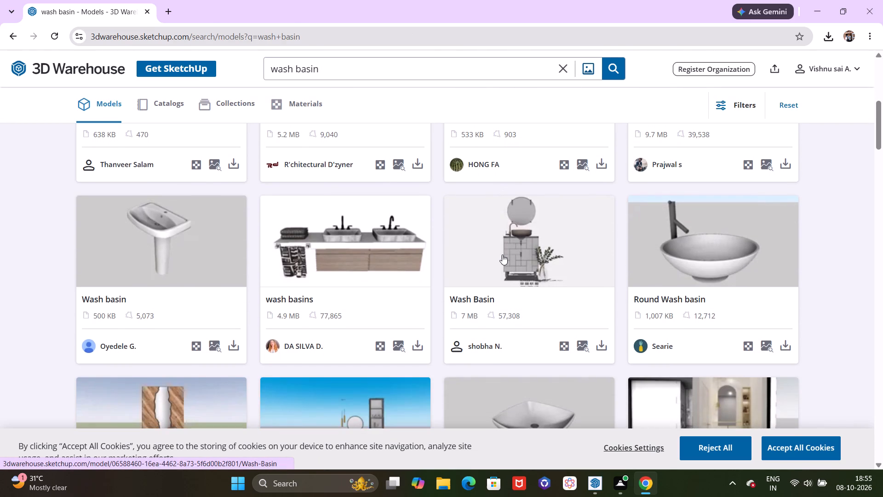
scroll(502, 254, down, 3)
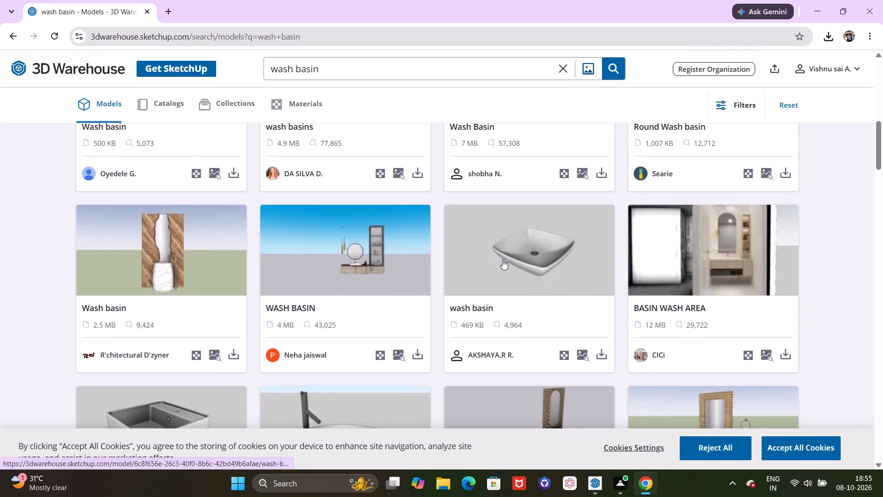
scroll(503, 260, down, 2)
scroll(503, 259, up, 6)
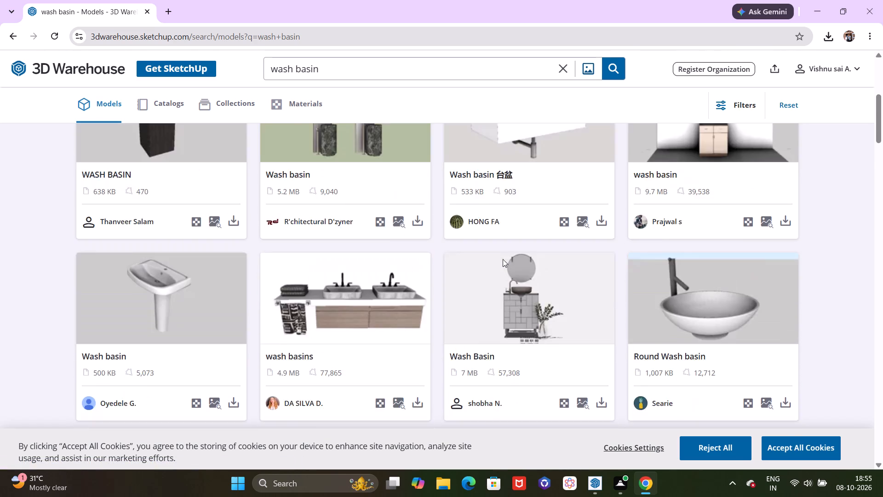
scroll(503, 259, up, 7)
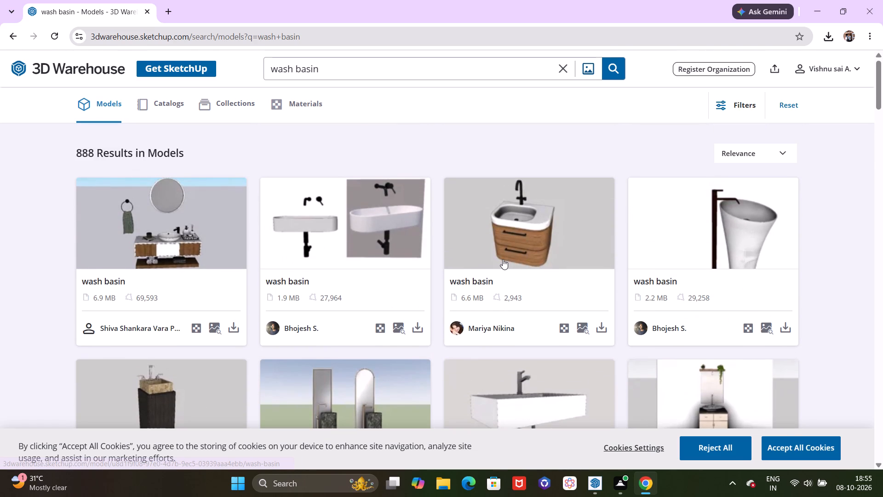
scroll(503, 259, up, 2)
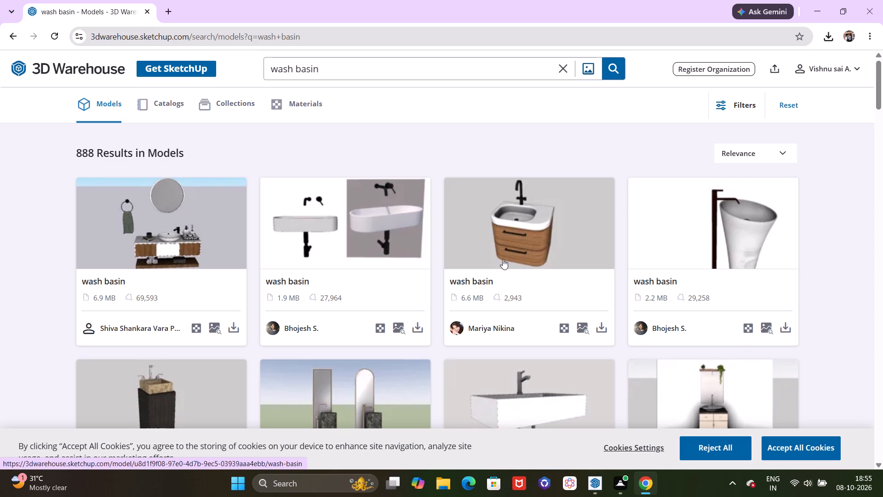
Browse the wash basin results down to the end of the loaded list, comparing the model thumbnails.
scroll(503, 259, down, 2)
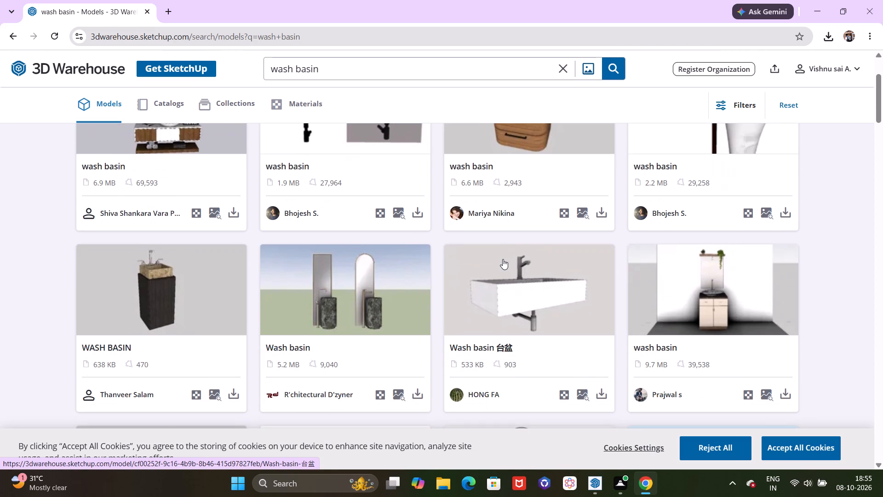
scroll(503, 259, down, 2)
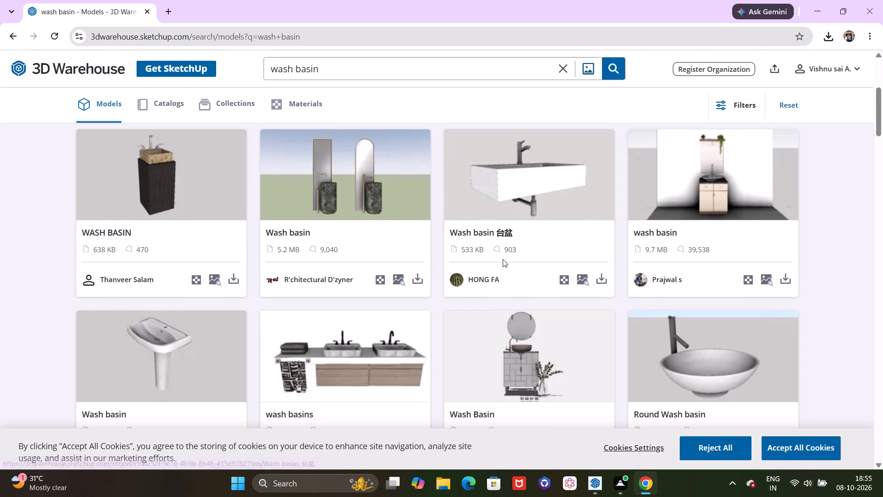
scroll(502, 260, down, 2)
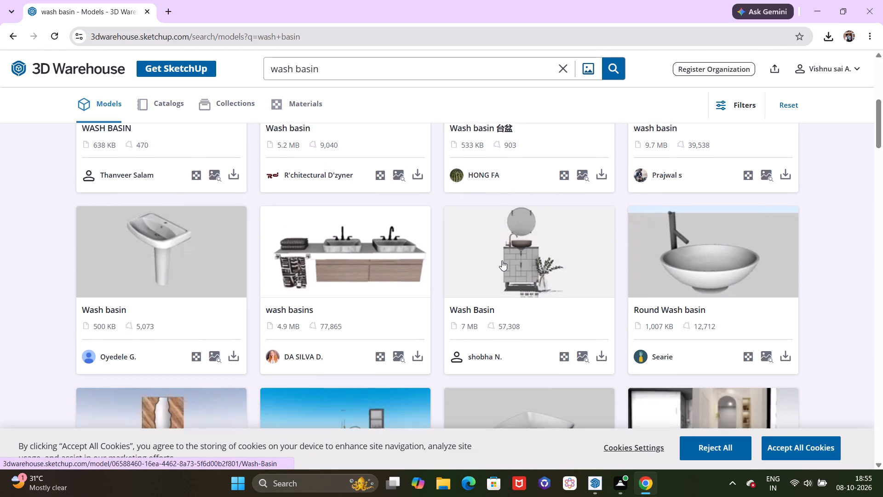
scroll(502, 260, down, 3)
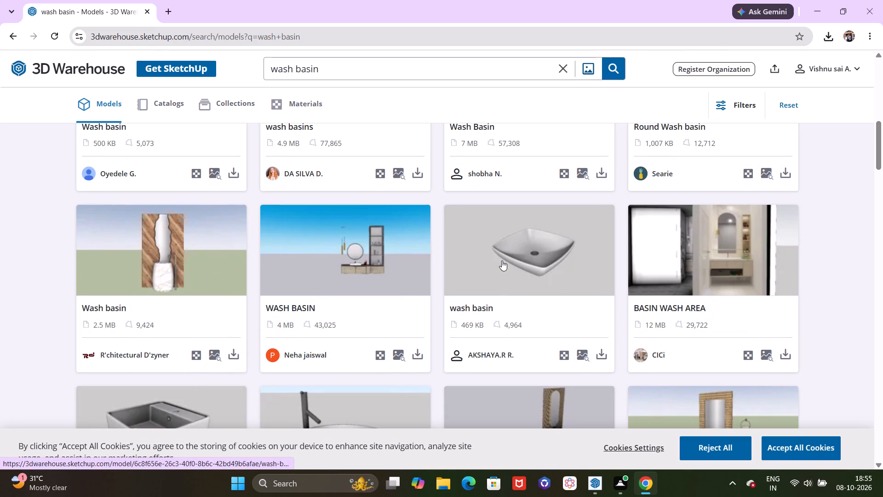
scroll(502, 260, down, 11)
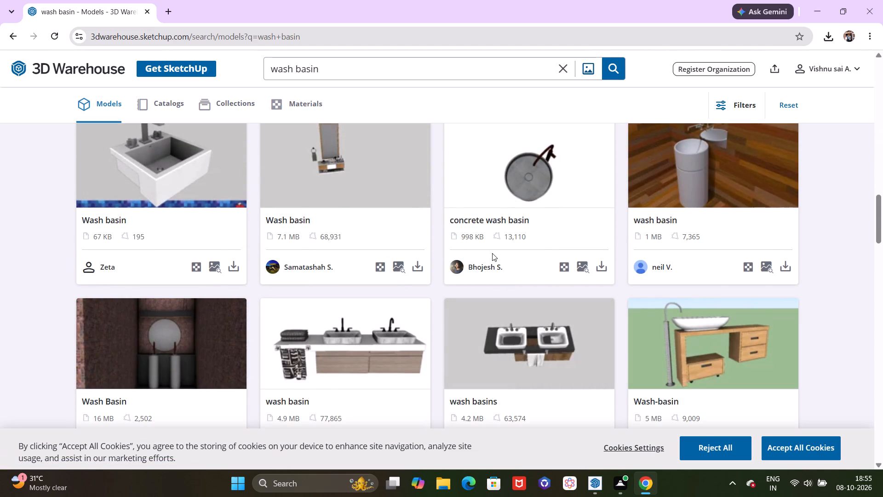
scroll(489, 246, down, 3)
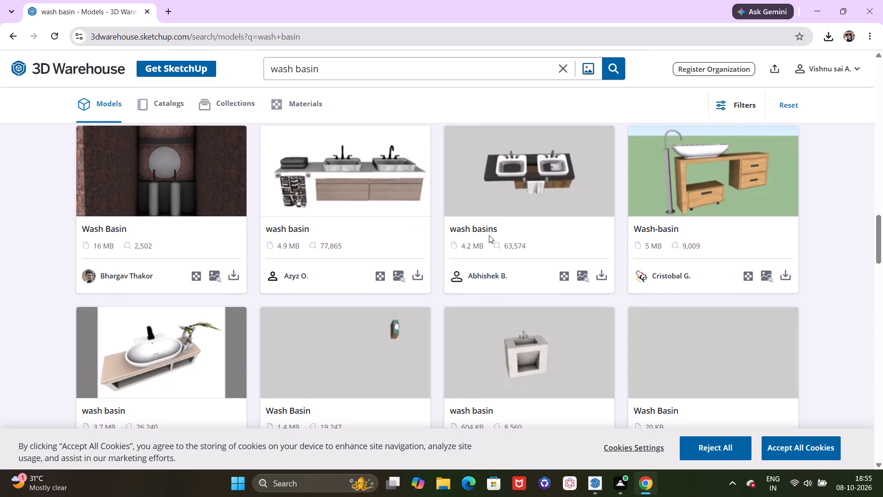
scroll(489, 235, down, 5)
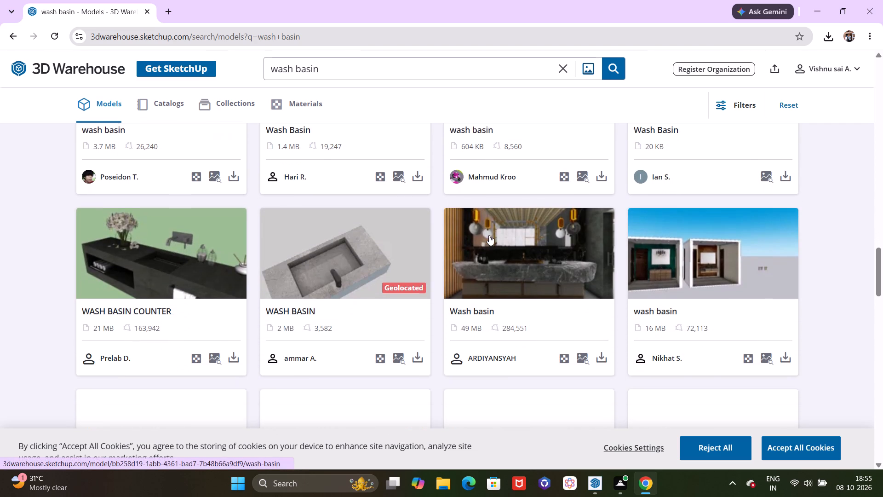
scroll(488, 235, down, 4)
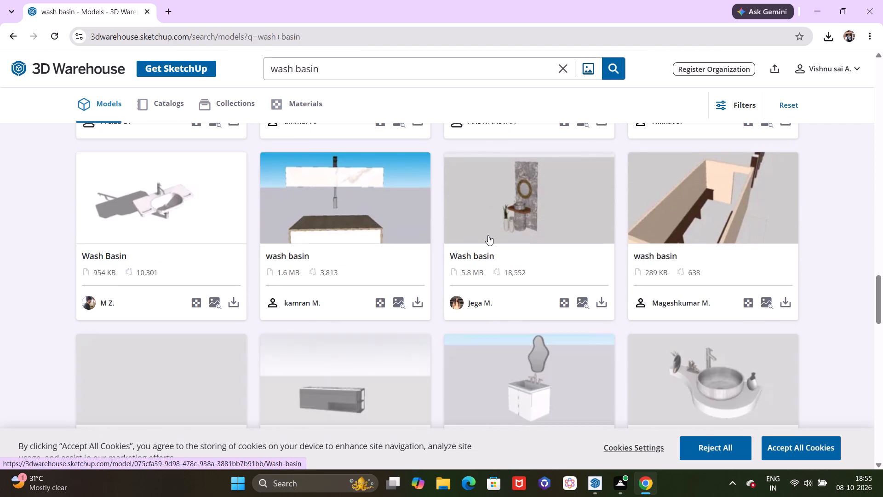
scroll(488, 236, down, 2)
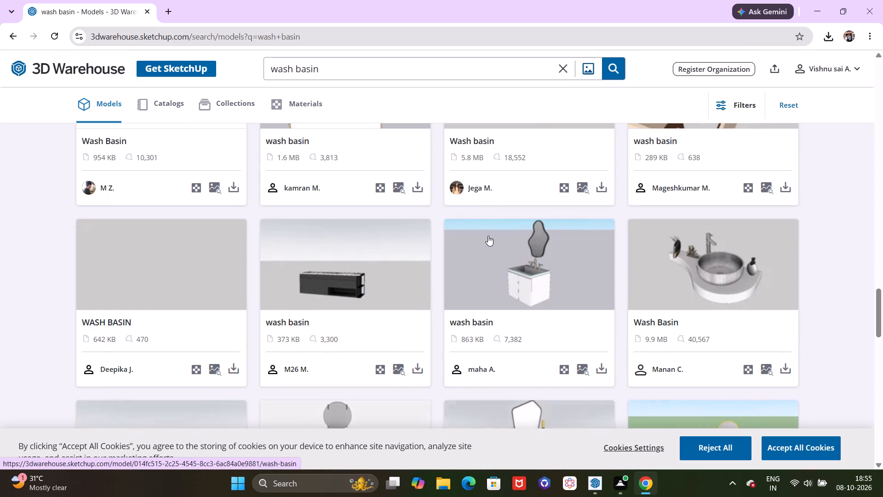
scroll(488, 236, down, 3)
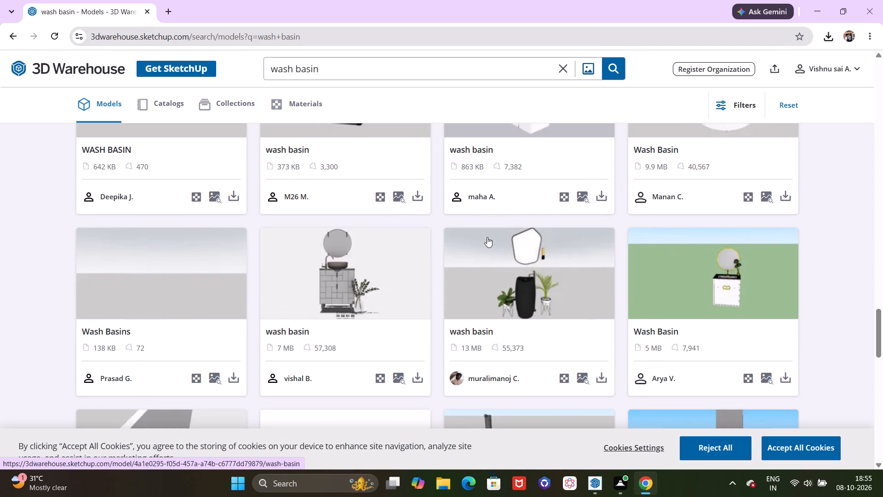
scroll(485, 238, down, 7)
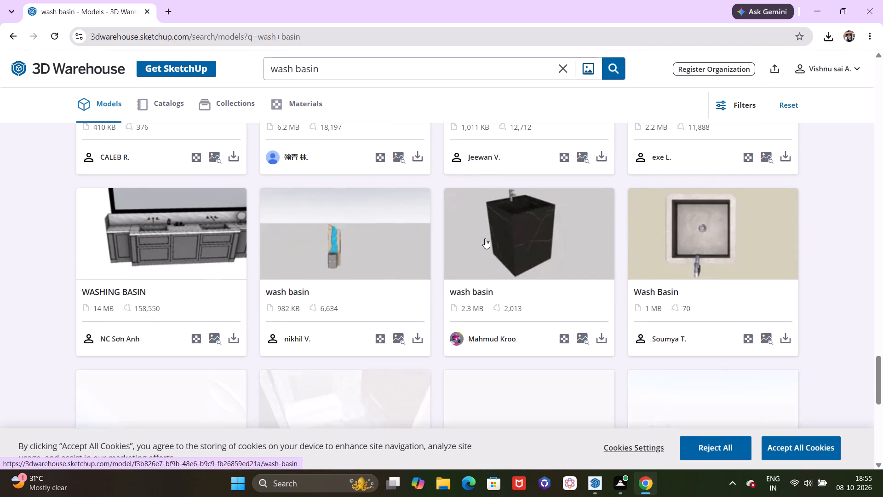
scroll(485, 238, down, 3)
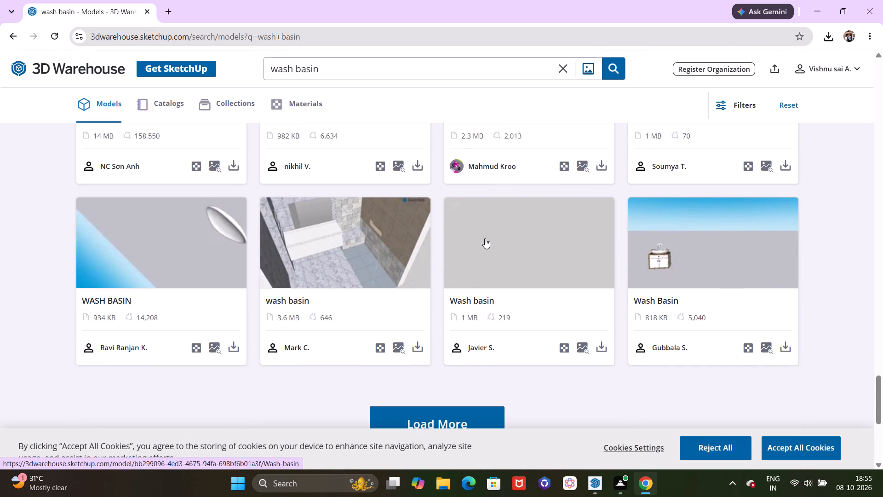
Load more wash basin results and look through the additional models for a suitable basin.
scroll(485, 238, down, 4)
click(465, 210)
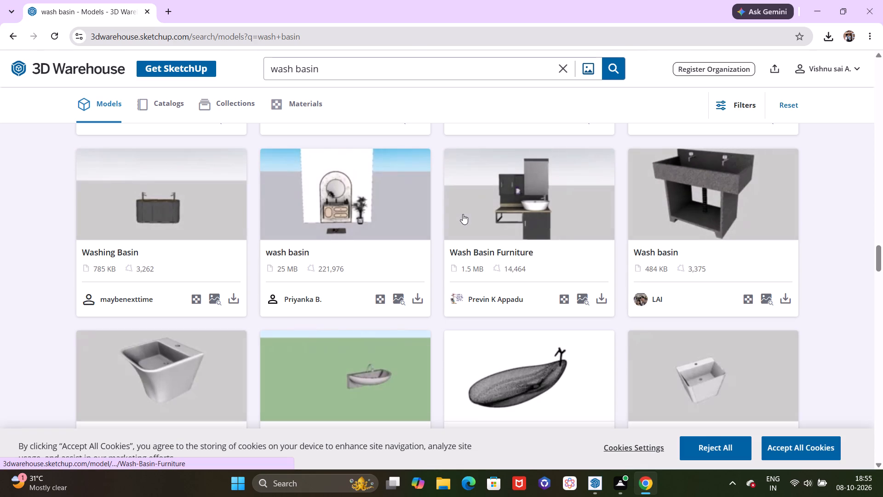
scroll(477, 269, up, 1)
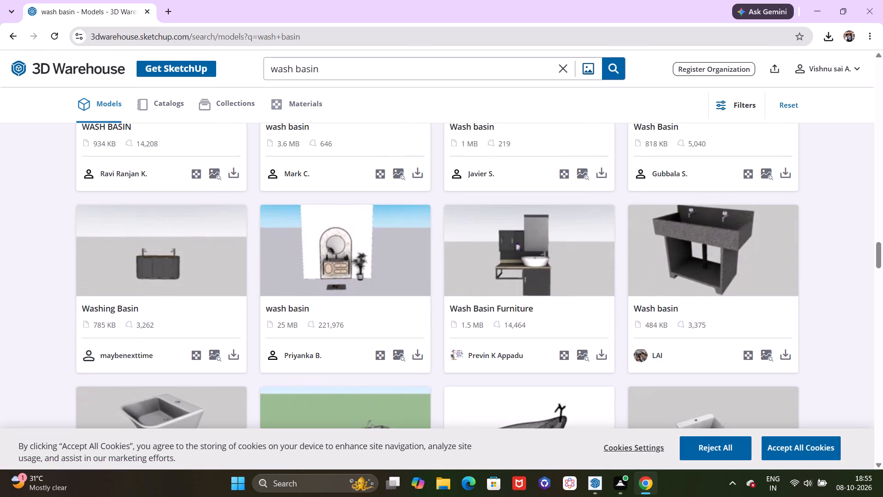
scroll(478, 266, down, 6)
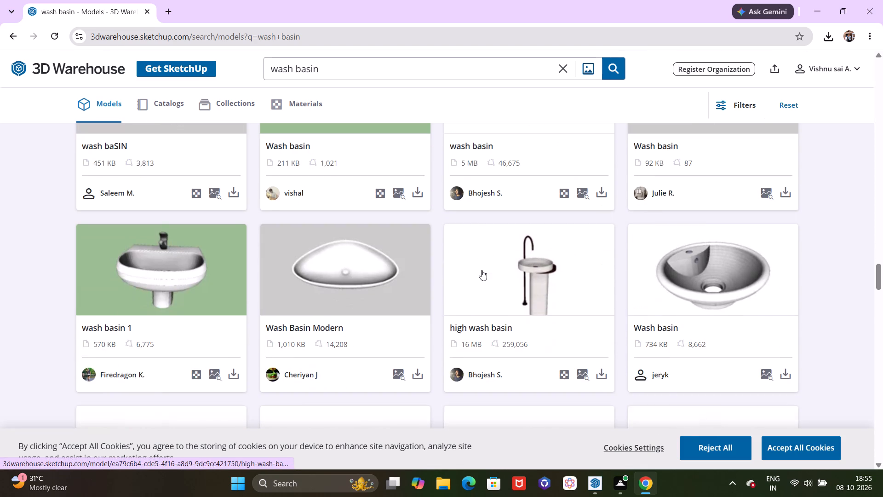
scroll(578, 271, down, 4)
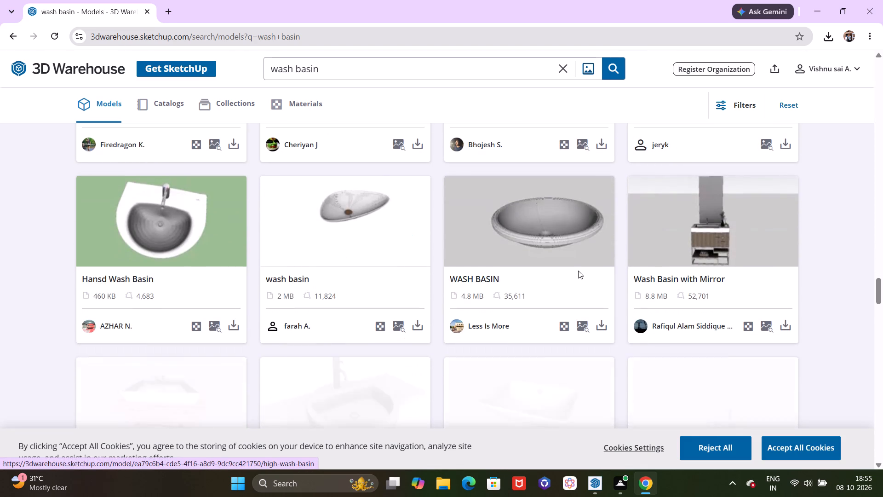
scroll(578, 271, down, 2)
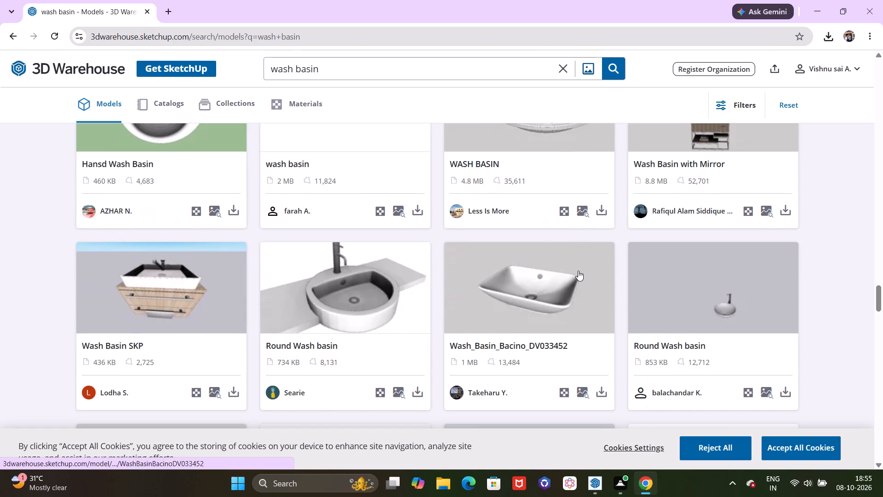
scroll(578, 271, down, 4)
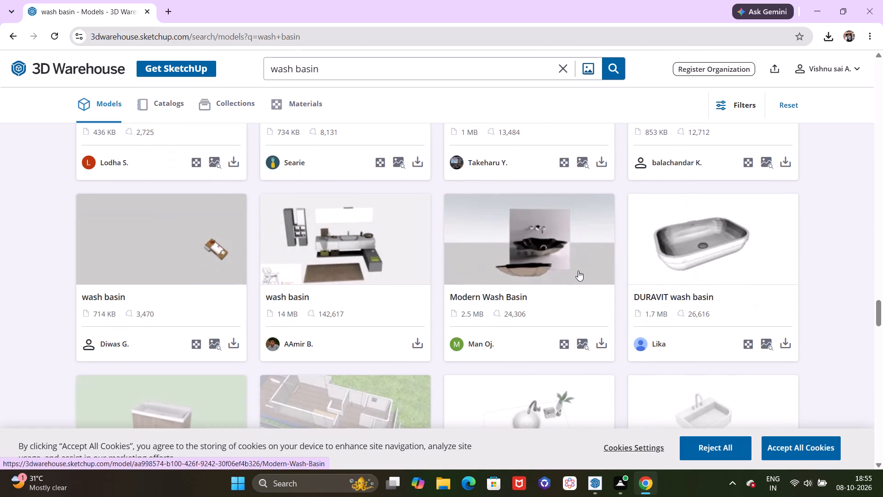
scroll(578, 271, down, 3)
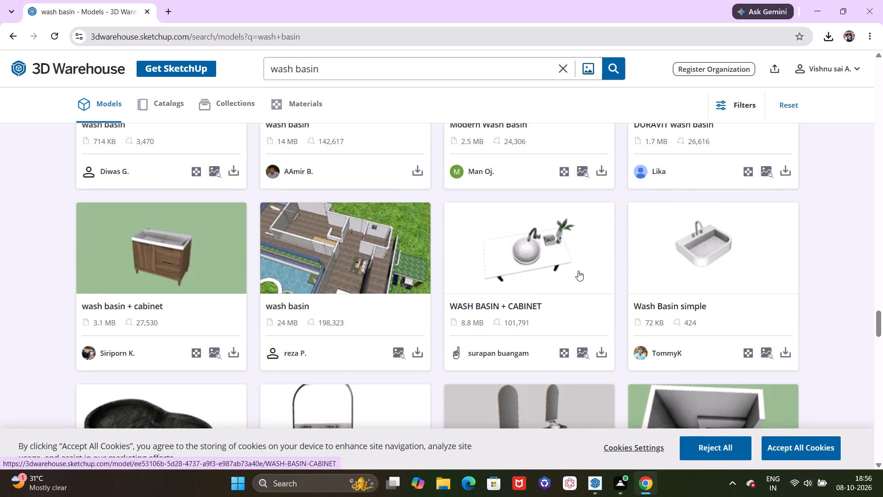
scroll(548, 260, down, 1)
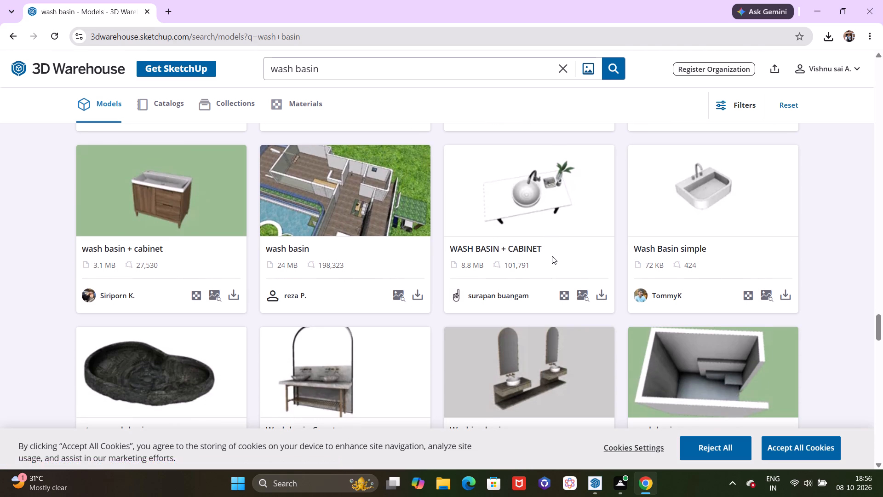
scroll(568, 229, down, 5)
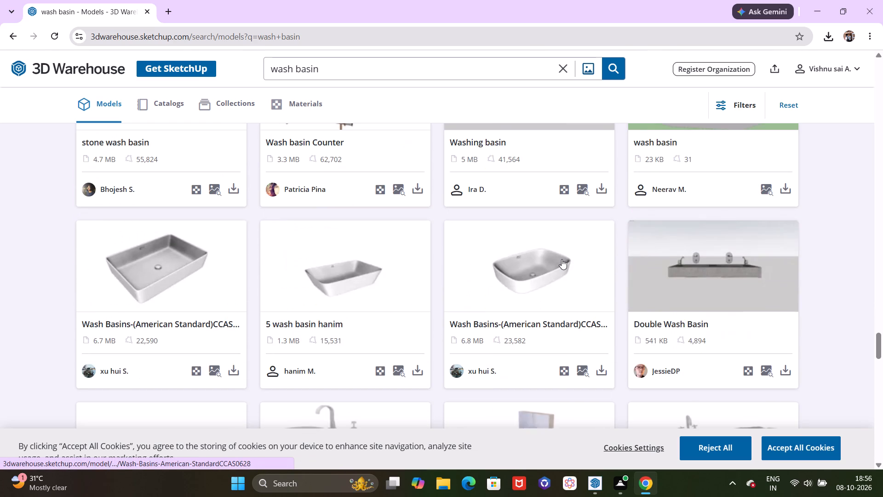
scroll(561, 269, down, 4)
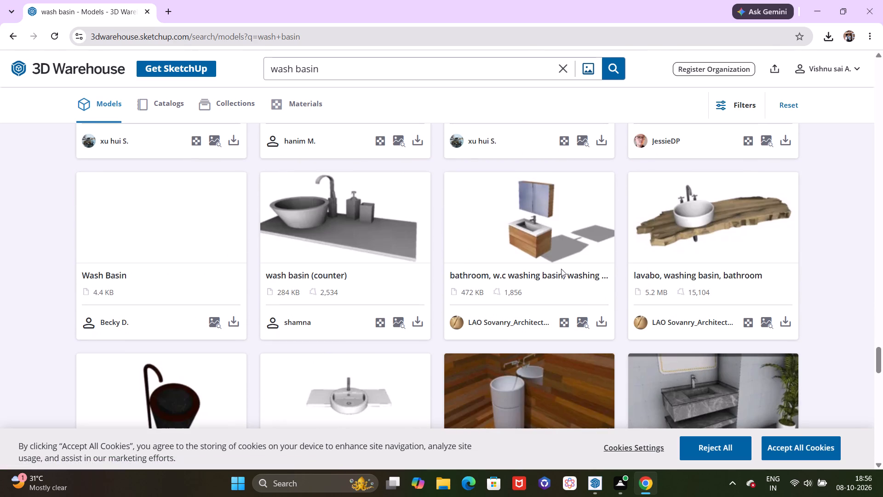
Return to the start of the wash basin results and re-examine the first several rows of models.
scroll(561, 269, up, 20)
scroll(561, 269, up, 11)
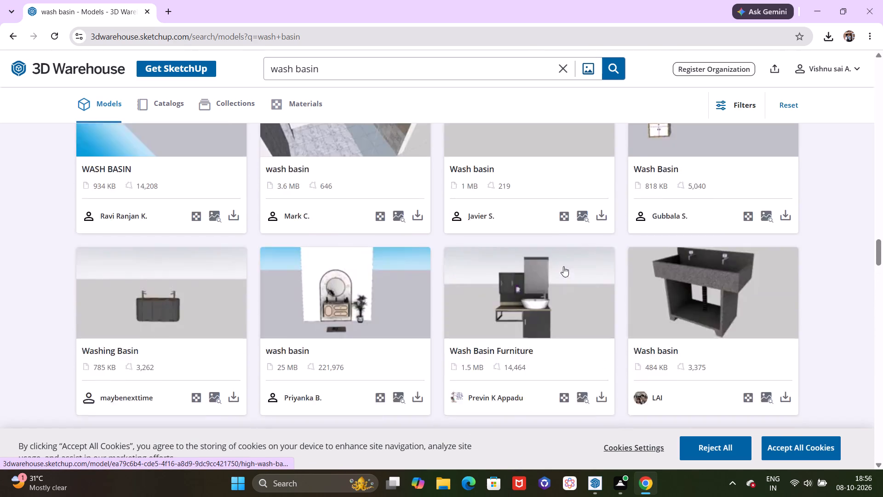
scroll(563, 266, up, 20)
scroll(563, 266, up, 19)
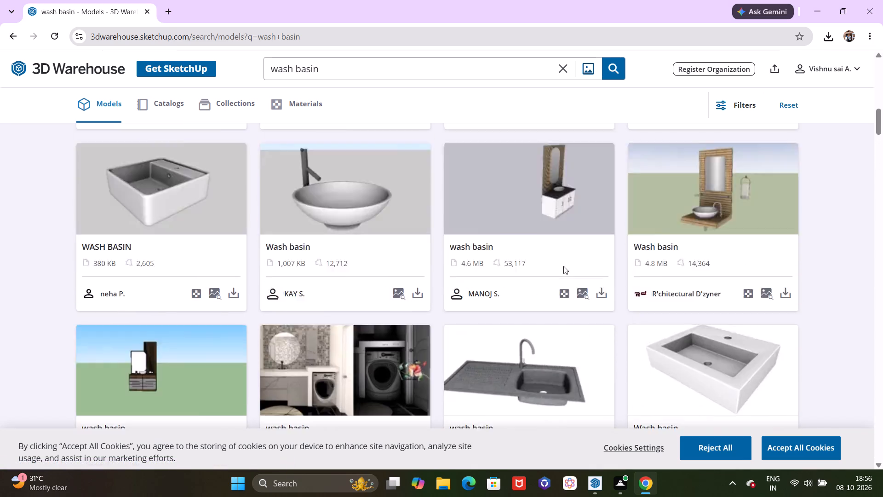
scroll(563, 266, up, 13)
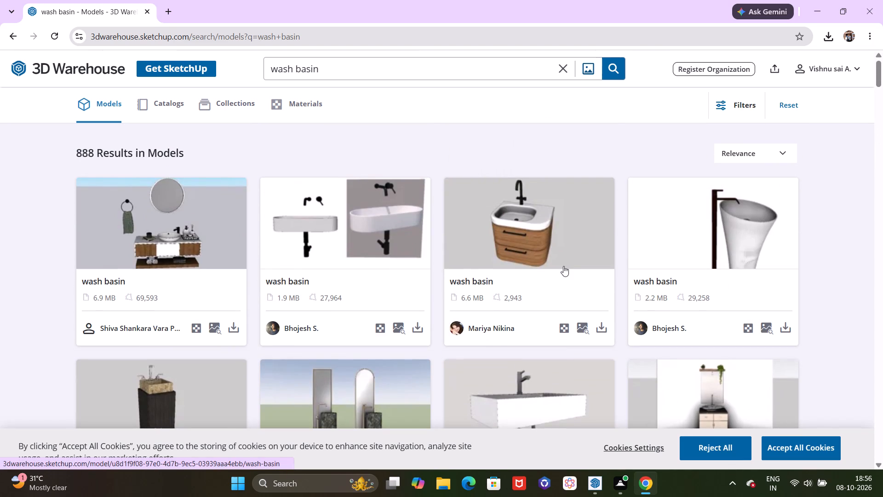
scroll(563, 267, down, 1)
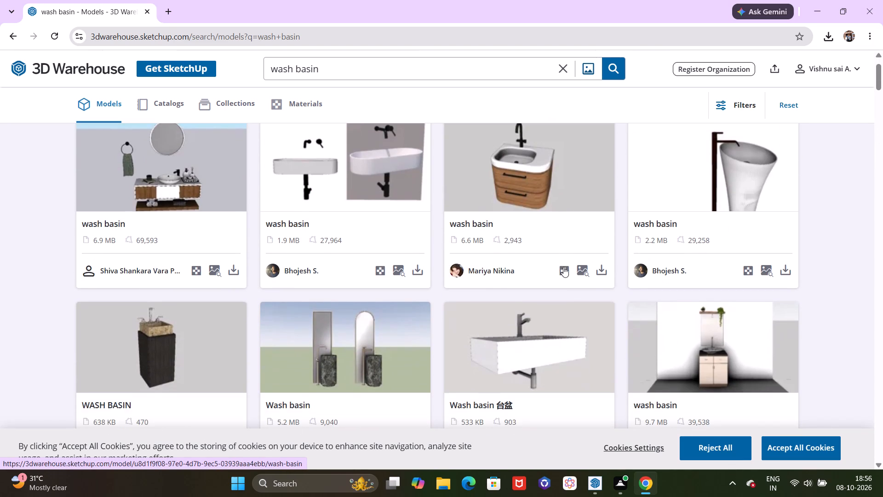
scroll(563, 267, down, 2)
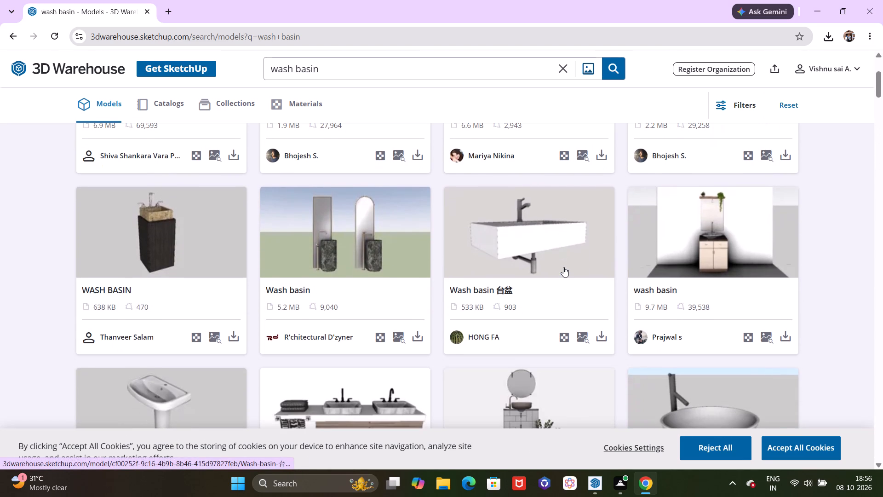
scroll(563, 267, down, 2)
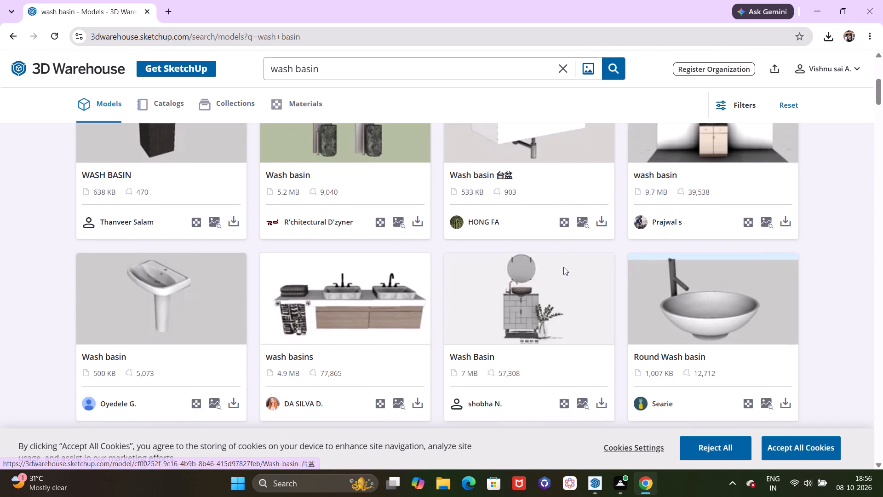
scroll(563, 267, down, 9)
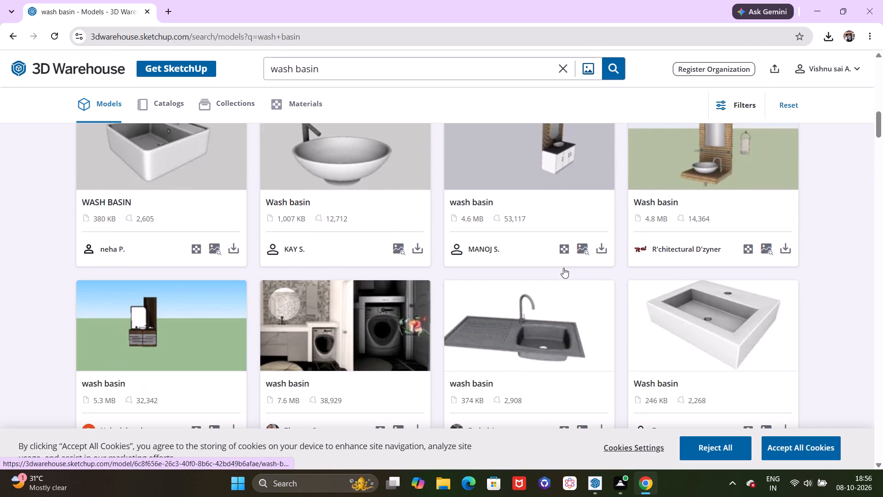
scroll(563, 268, up, 3)
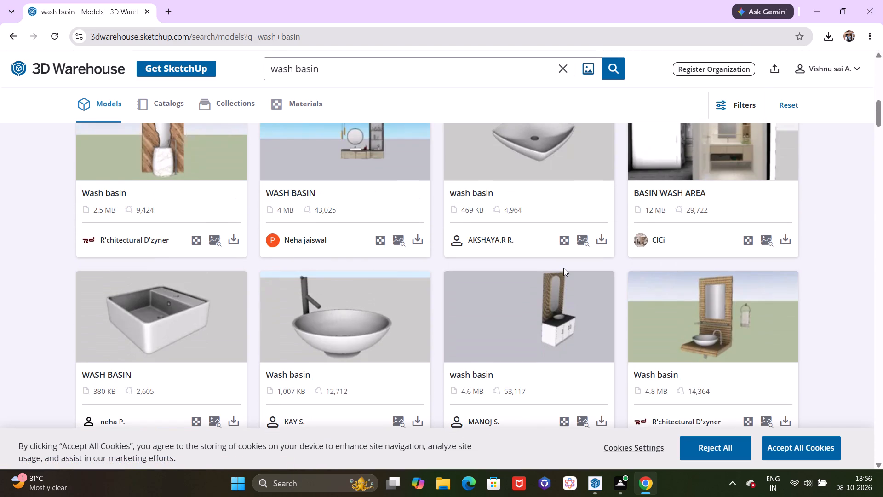
scroll(563, 268, down, 1)
Clear the wash basin search term in preparation for a different model search.
click(561, 71)
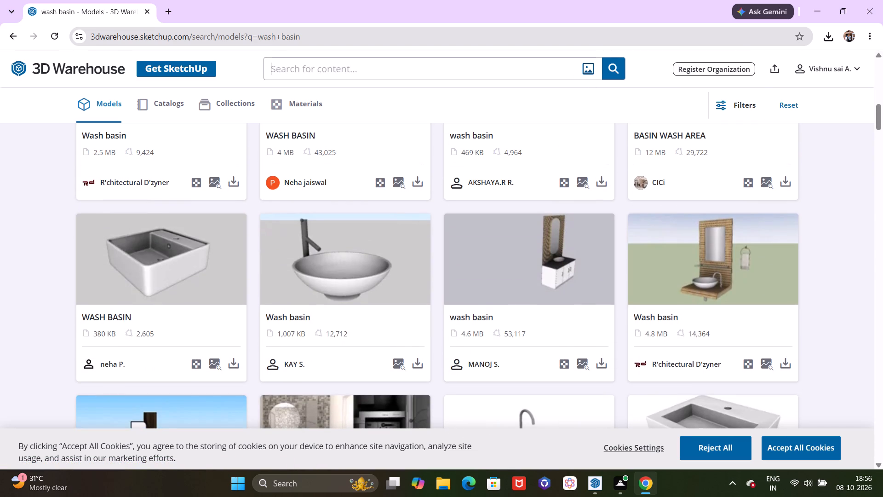
text(uri)
key(BackSpace)
key(BackSpace)
key(BackSpace)
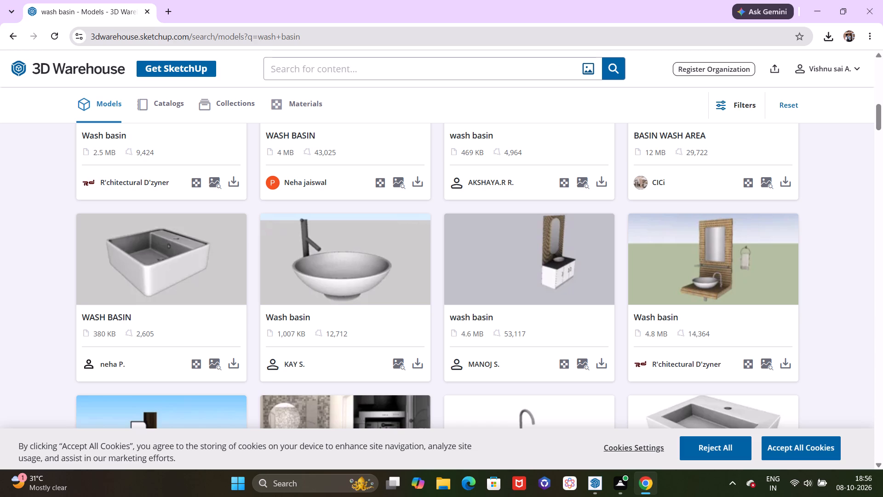
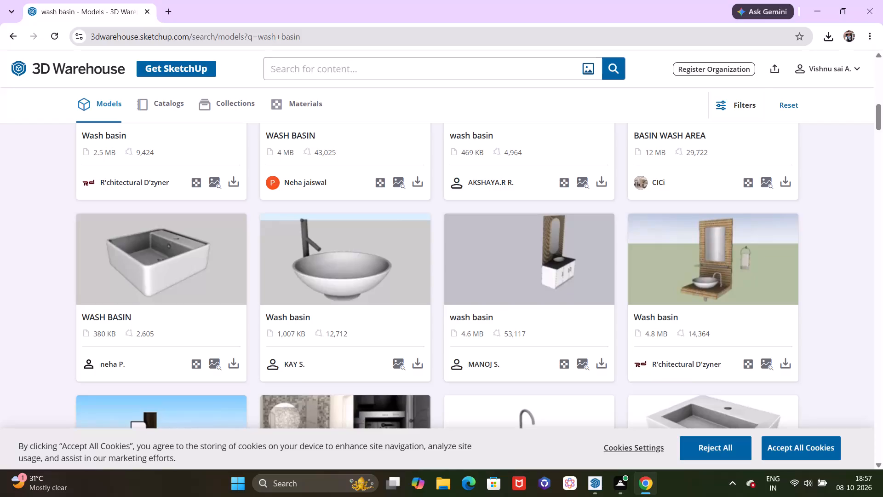
Search the model library for "commode" and look through the first rows of results for a toilet.
key(c)
text(ommo)
text(de)
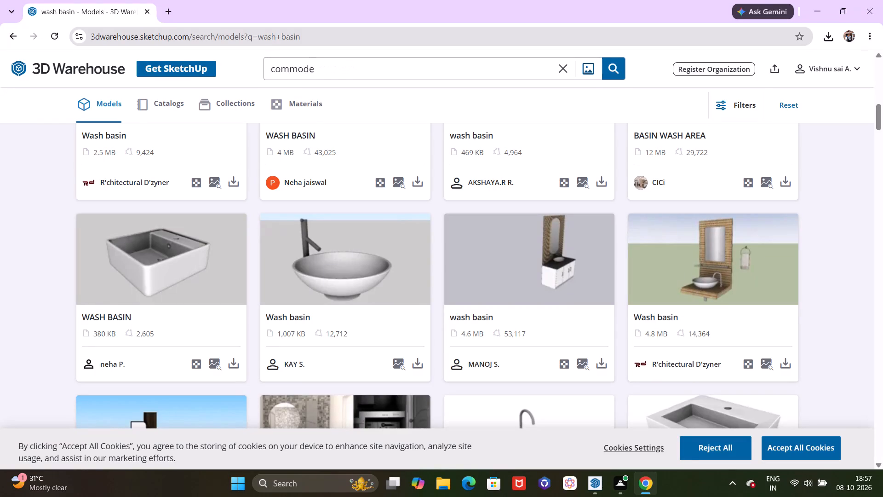
key(Return)
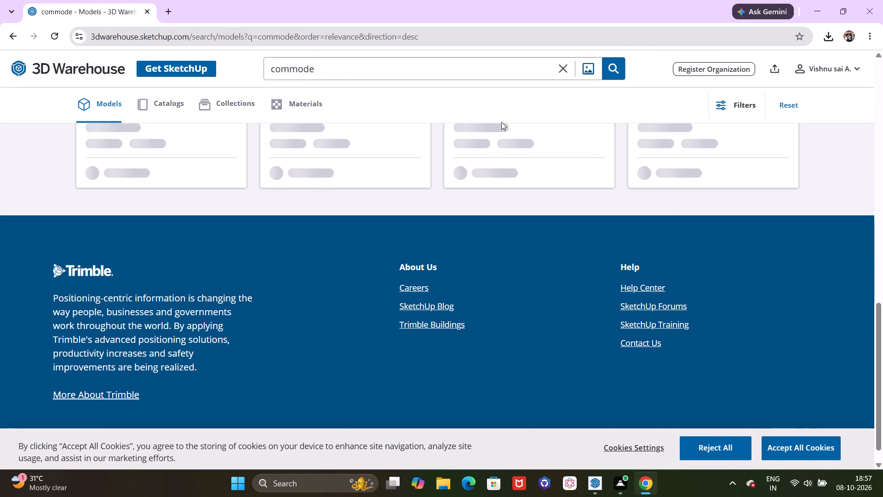
scroll(510, 231, up, 4)
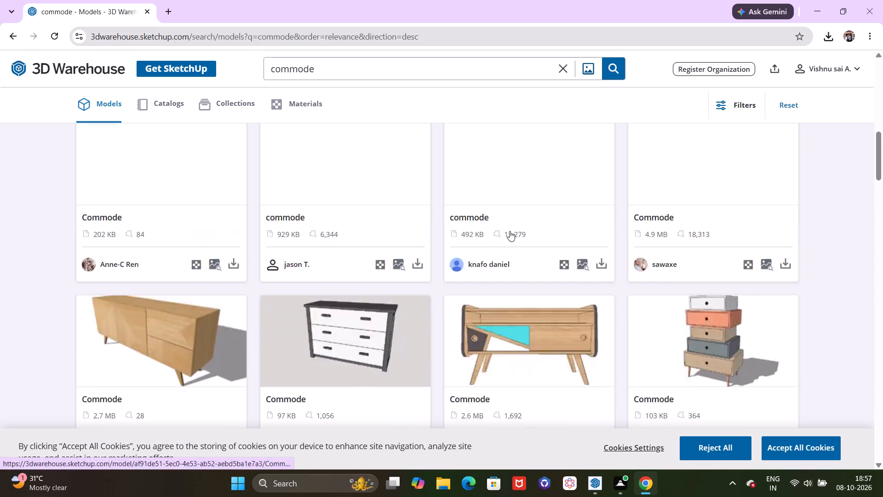
scroll(510, 230, up, 12)
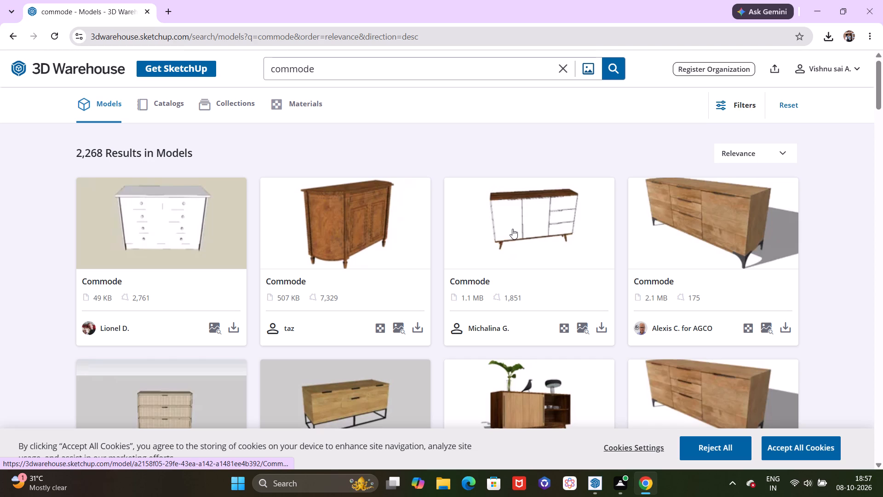
scroll(513, 231, down, 3)
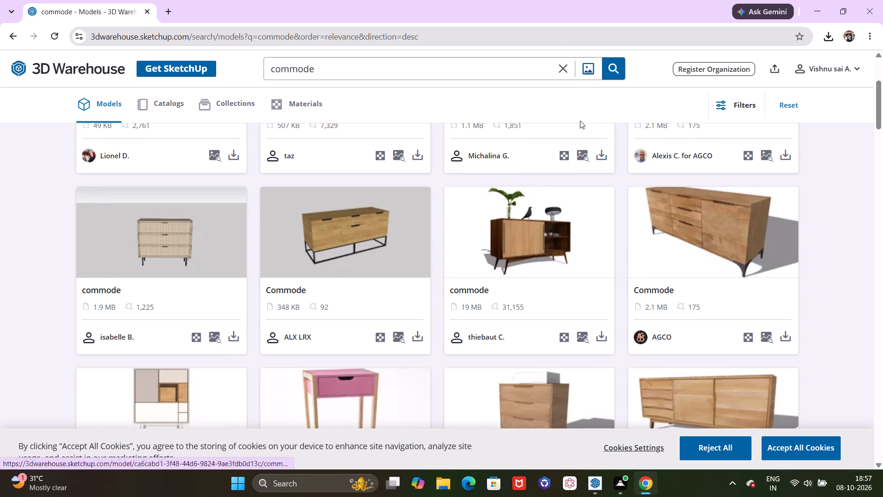
Search the model library for "bathrooms" and look through the results for a set with a toilet.
click(562, 64)
text(bathrooms)
key(Return)
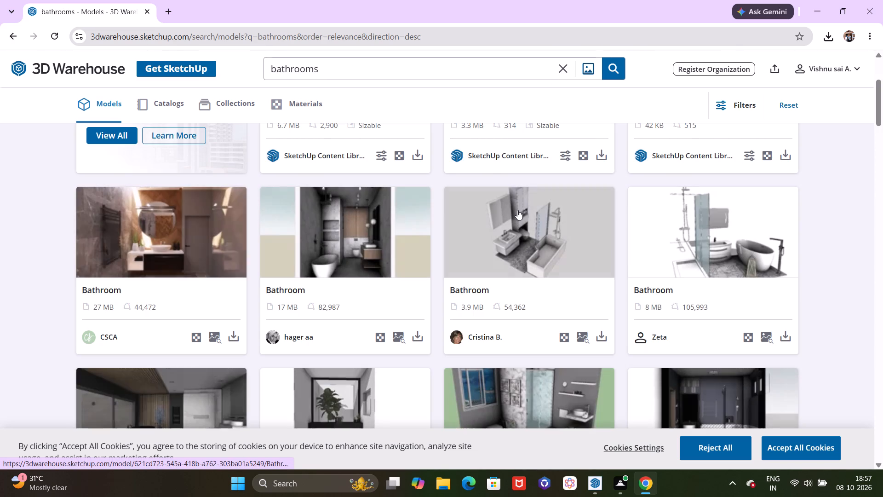
scroll(517, 210, down, 3)
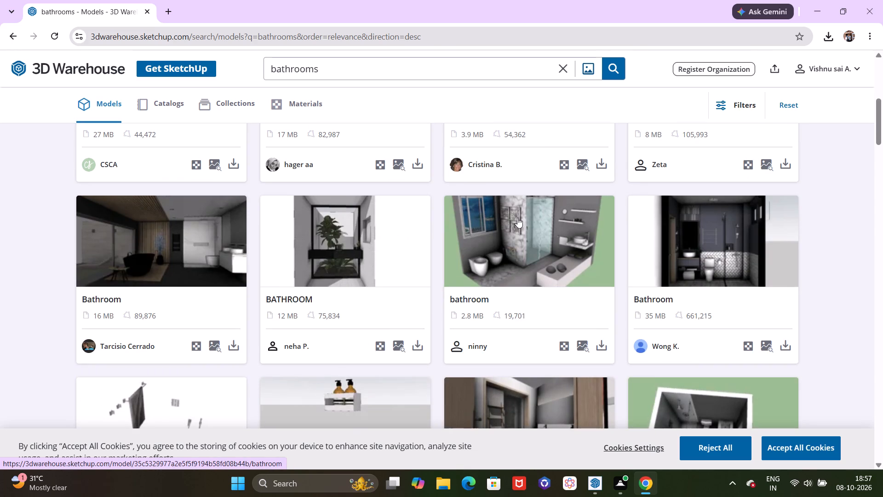
scroll(517, 218, down, 2)
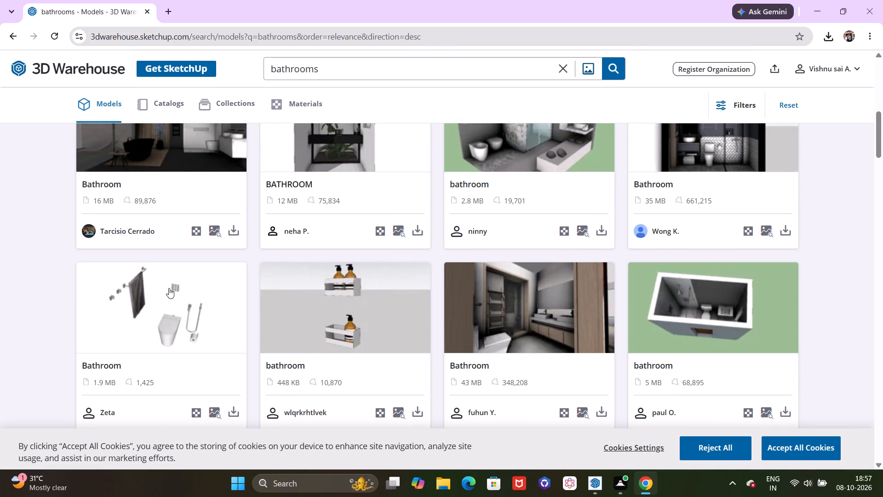
Open the 1.9 MB Bathroom model with the toilet, hanging towel and hand shower, and download it.
click(168, 288)
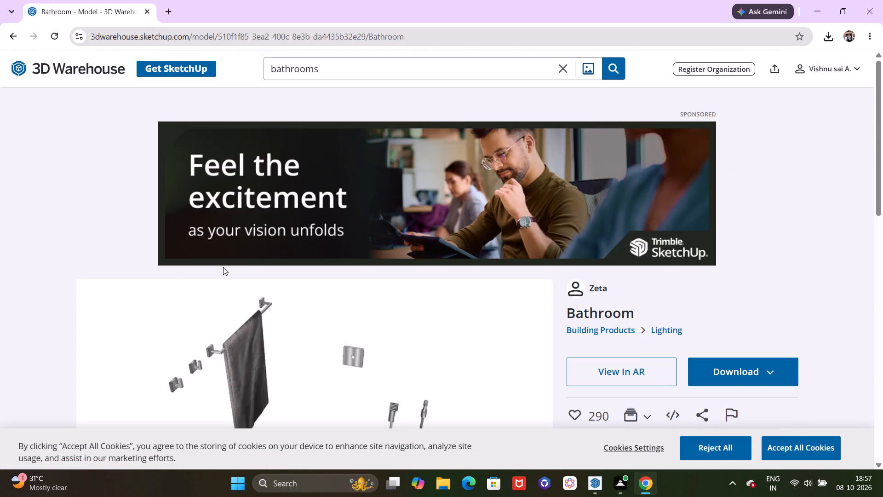
scroll(257, 256, down, 4)
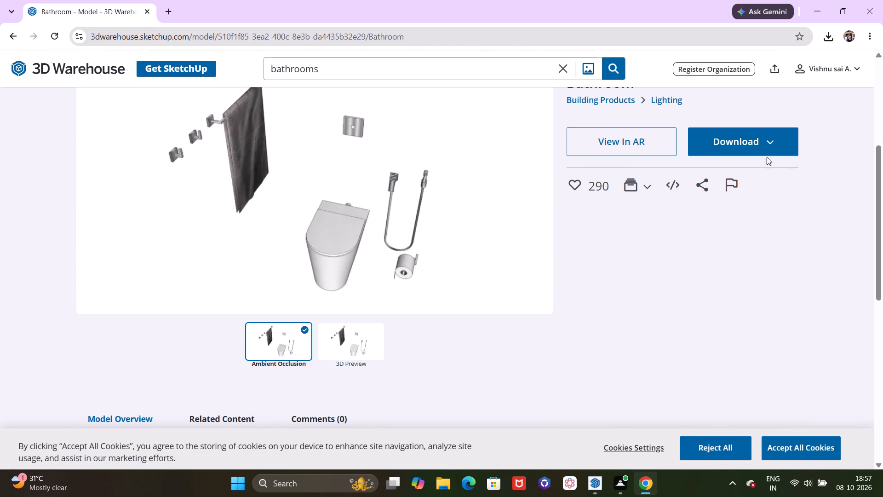
click(746, 144)
click(746, 168)
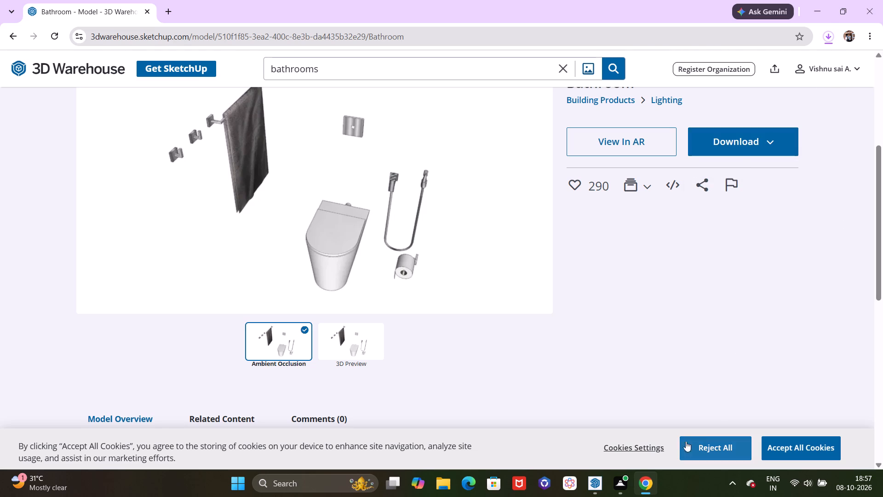
Switch to the untitled SketchUp model and import the Bathroom SketchUp file from Downloads.
click(603, 489)
click(561, 428)
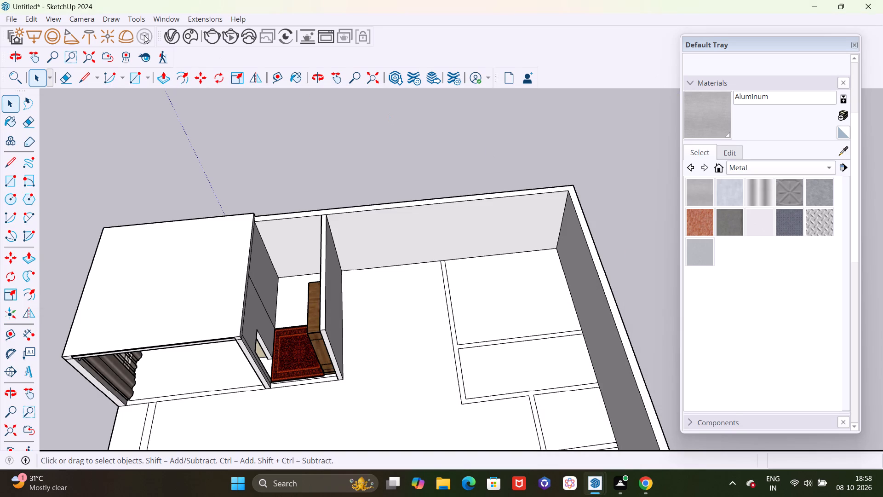
click(8, 12)
click(4, 18)
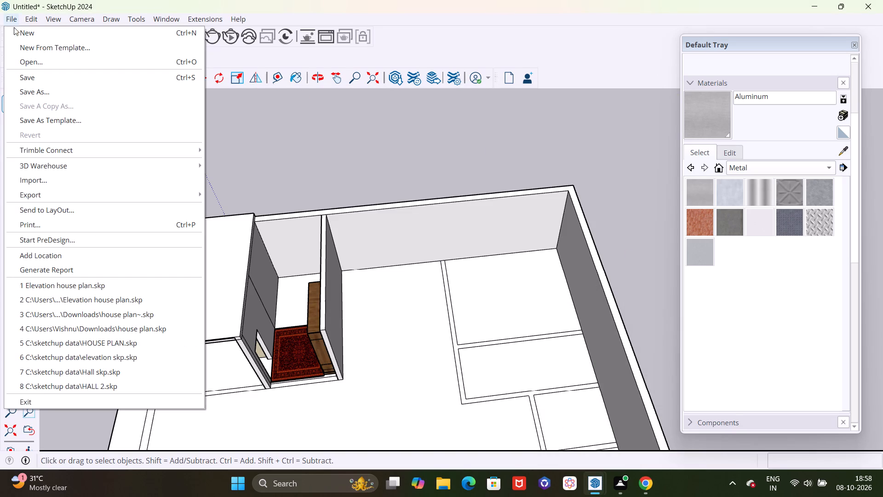
click(45, 183)
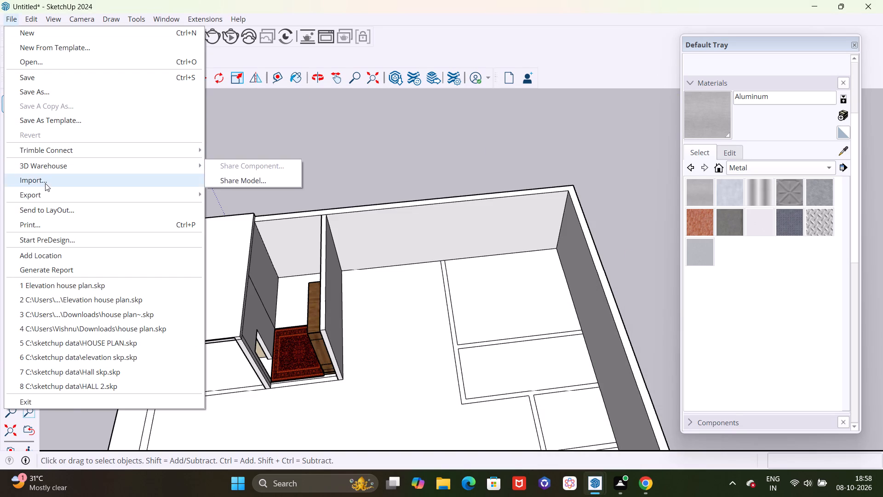
click(132, 127)
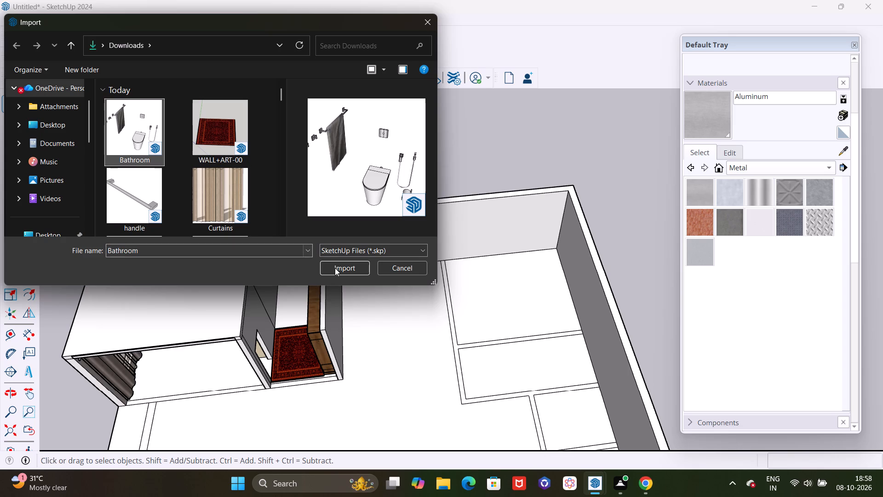
click(336, 270)
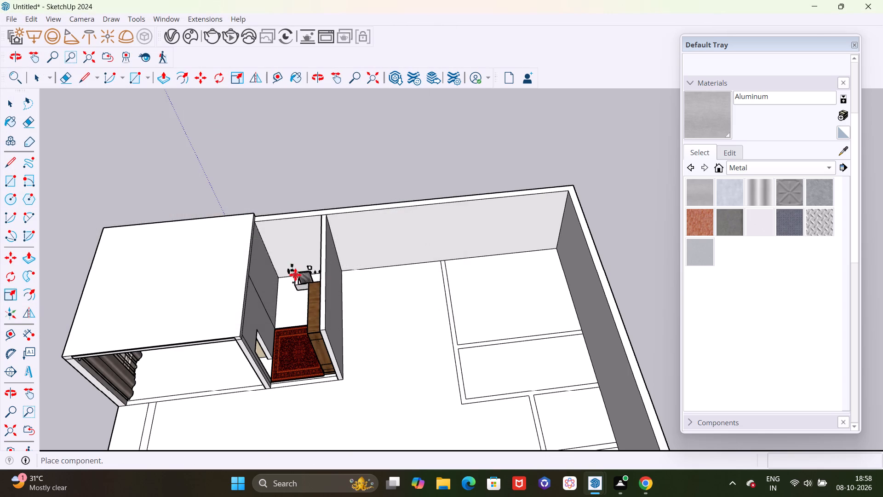
Place the imported bathroom set on the open floor just outside the wardrobe room's partition wall.
scroll(294, 275, up, 19)
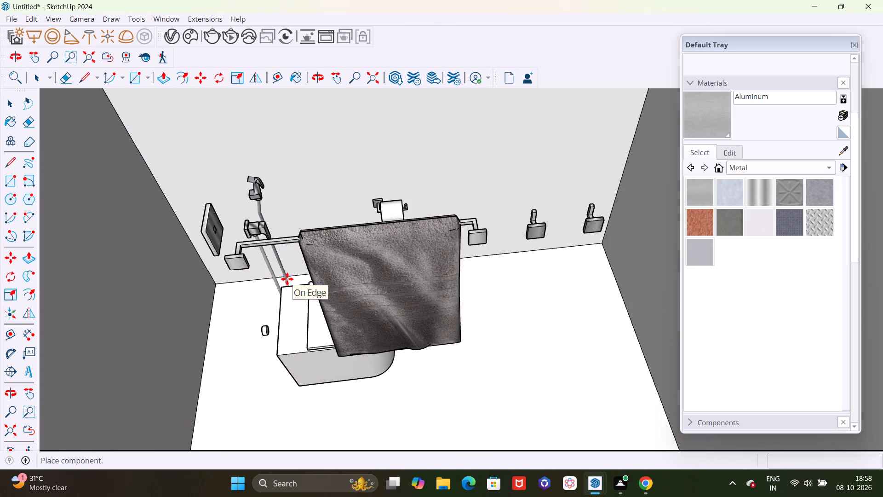
scroll(214, 318, down, 4)
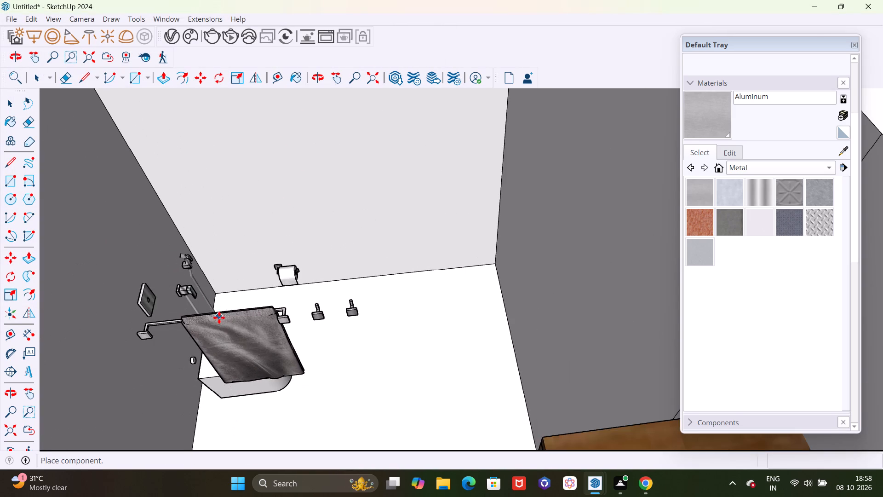
scroll(219, 318, down, 15)
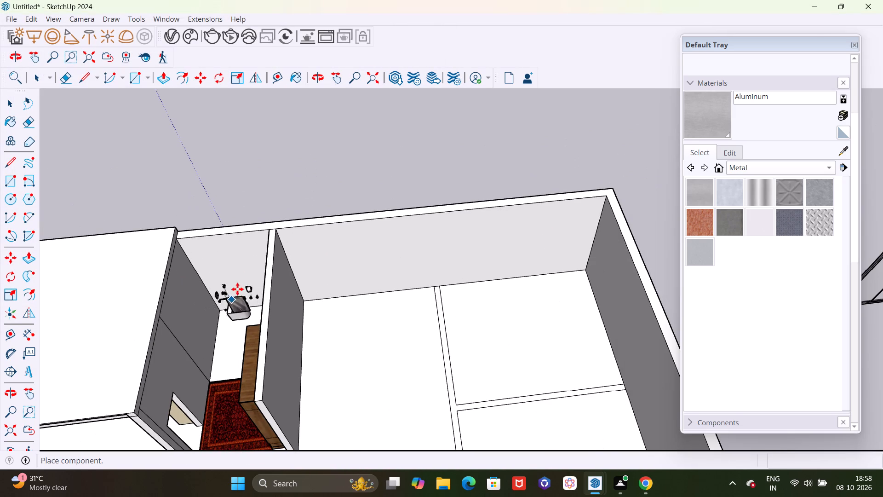
scroll(312, 185, down, 5)
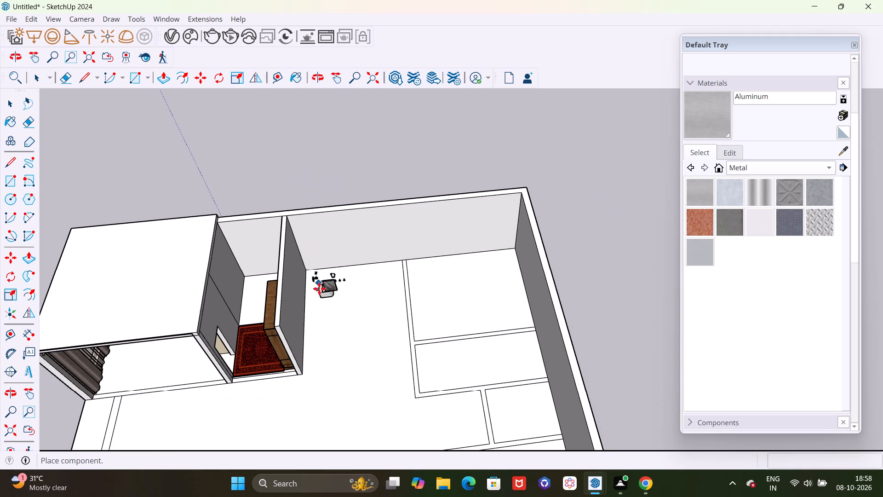
click(349, 304)
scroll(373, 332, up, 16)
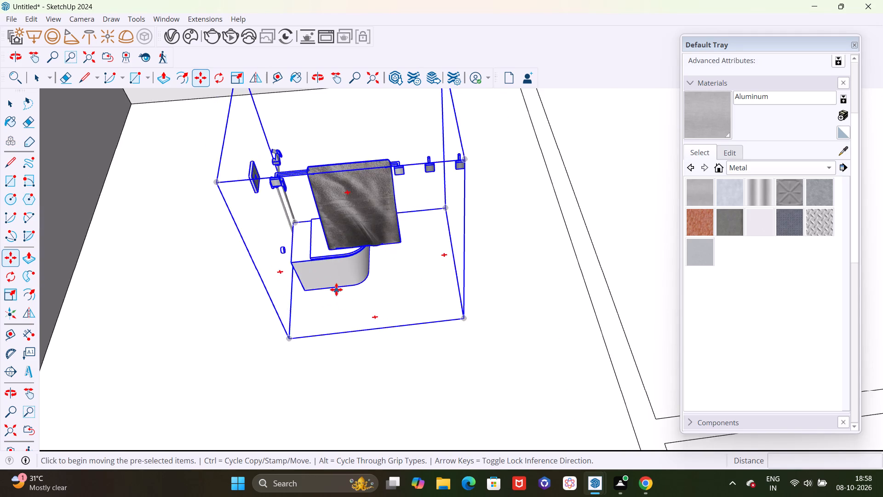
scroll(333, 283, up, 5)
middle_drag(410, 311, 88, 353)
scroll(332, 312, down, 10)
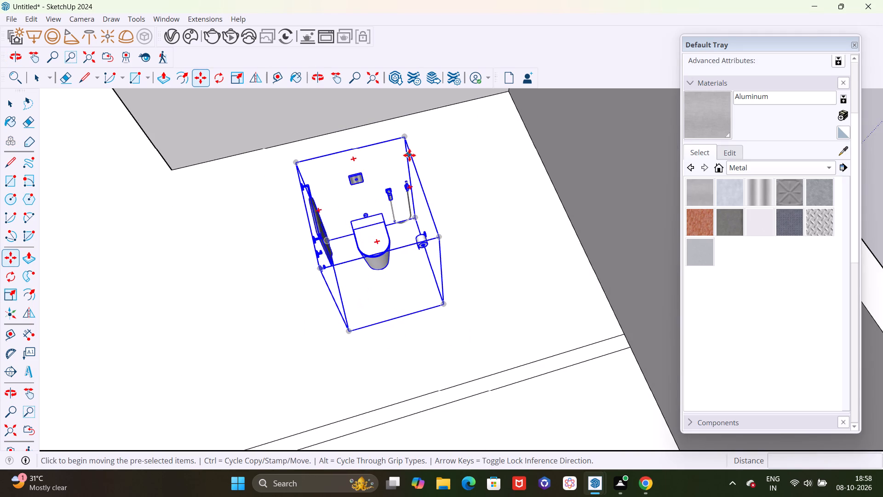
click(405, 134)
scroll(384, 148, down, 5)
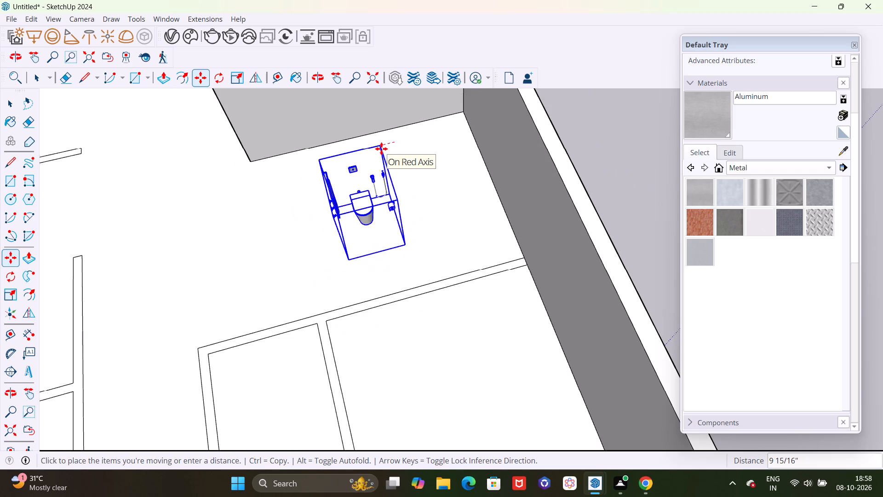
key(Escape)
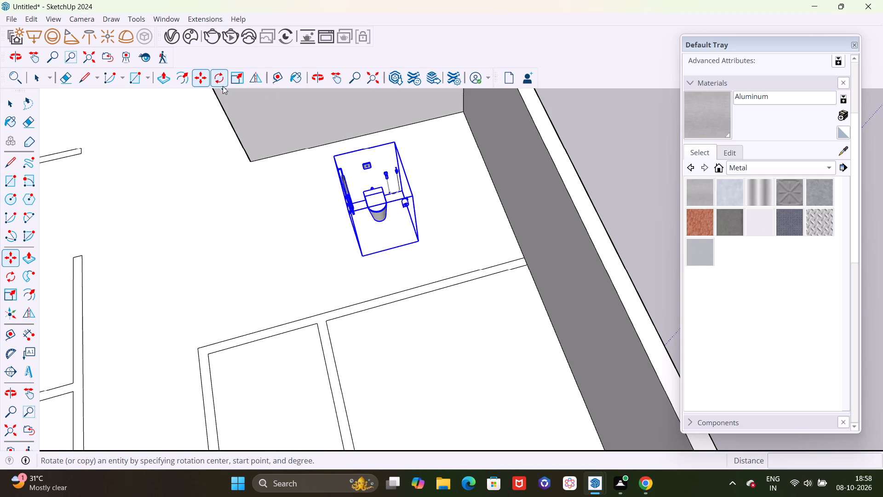
Rotate the bathroom set 180 degrees on the floor plane about a point beside it.
click(222, 82)
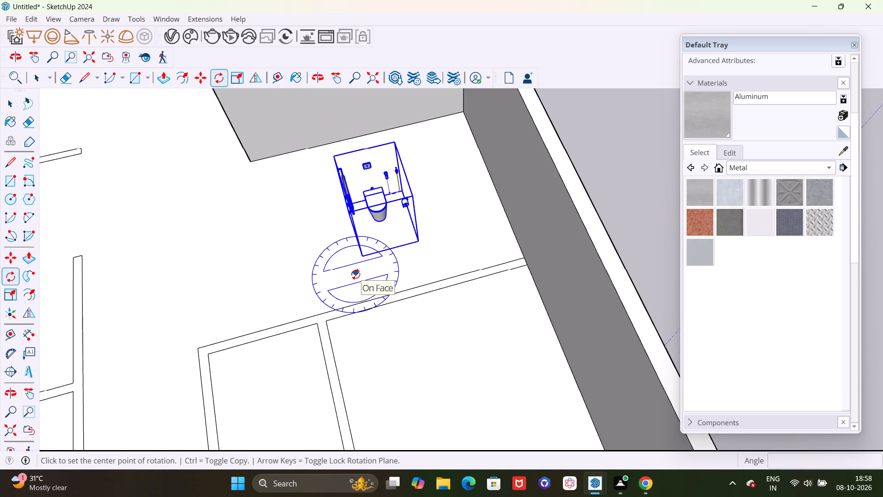
click(355, 274)
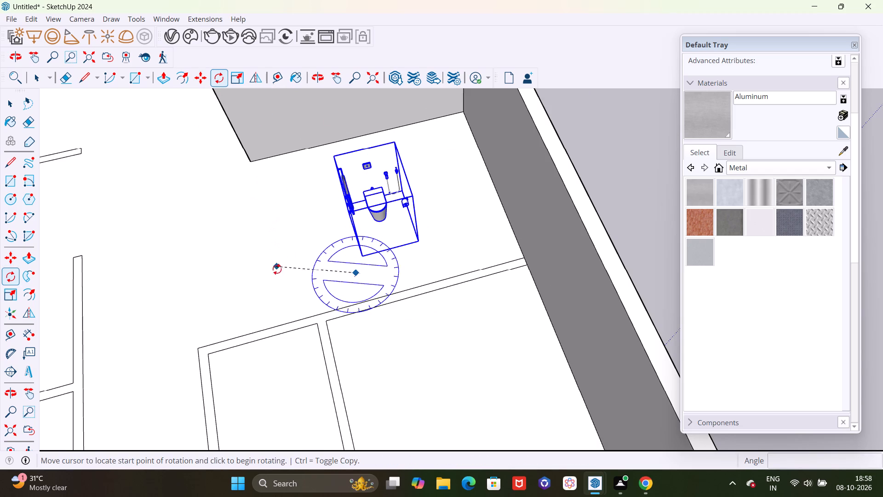
click(281, 293)
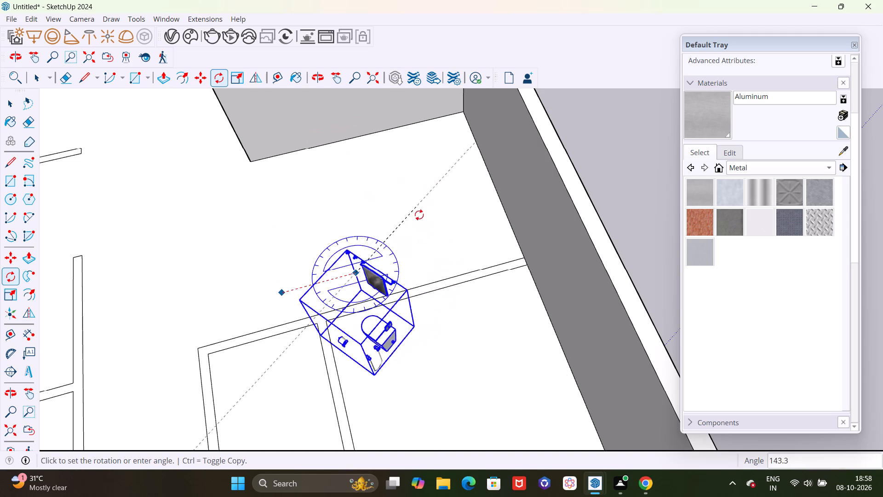
click(426, 258)
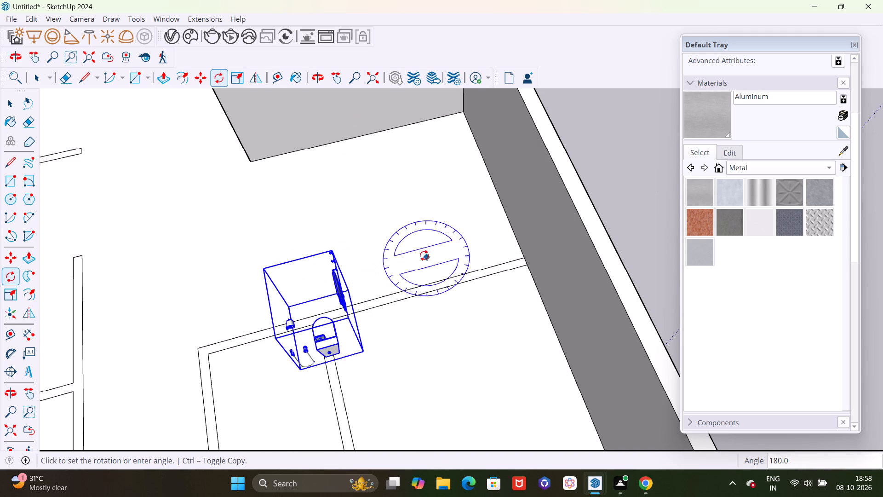
Move the bathroom set about 18' 6" from the open floor into the wardrobe room, with the toilet's rear base corner at the wall behind the wardrobe.
scroll(400, 222, down, 6)
middle_drag(364, 311, 564, 251)
scroll(378, 360, up, 10)
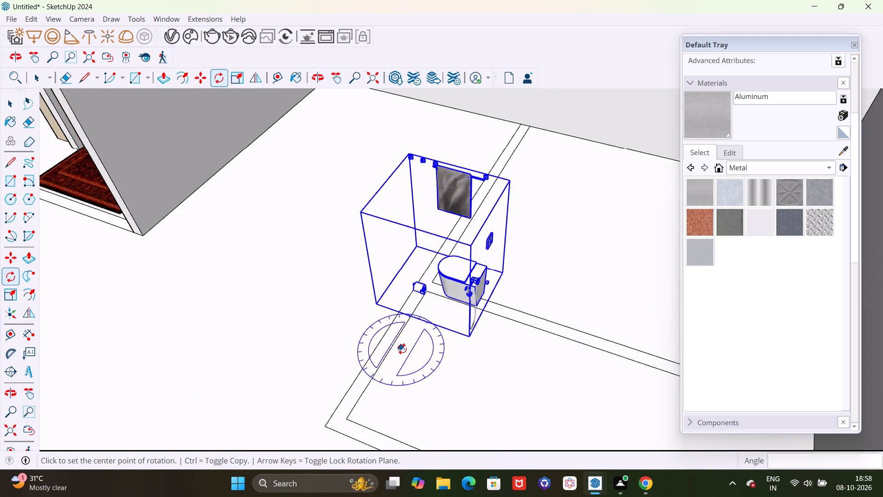
scroll(402, 349, up, 1)
scroll(346, 348, down, 3)
middle_drag(340, 358, 640, 331)
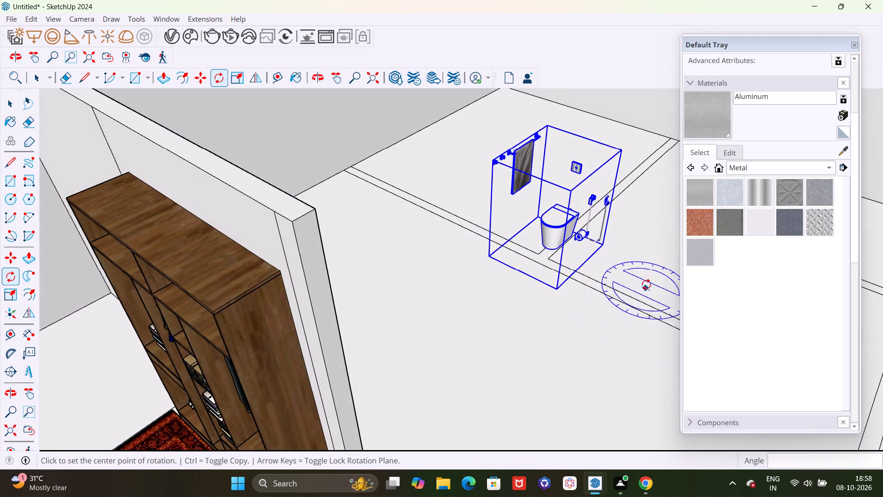
scroll(638, 265, up, 5)
scroll(481, 296, up, 3)
scroll(156, 354, down, 8)
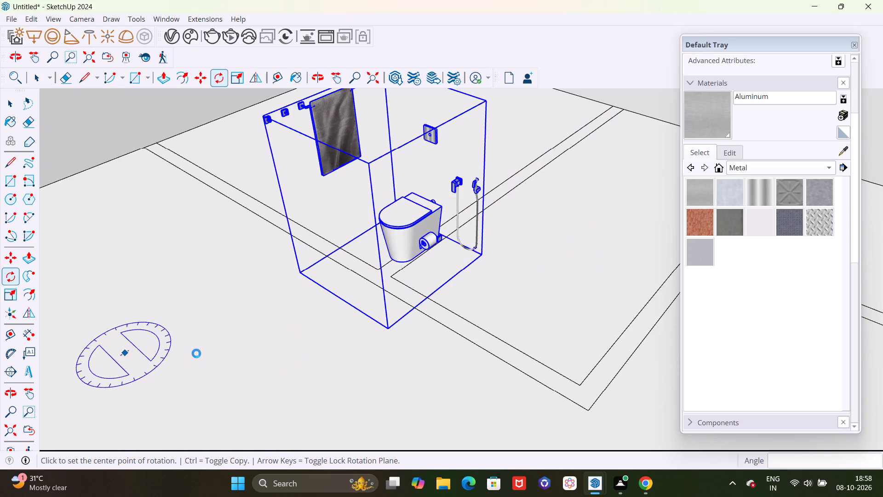
key(m)
scroll(443, 289, up, 7)
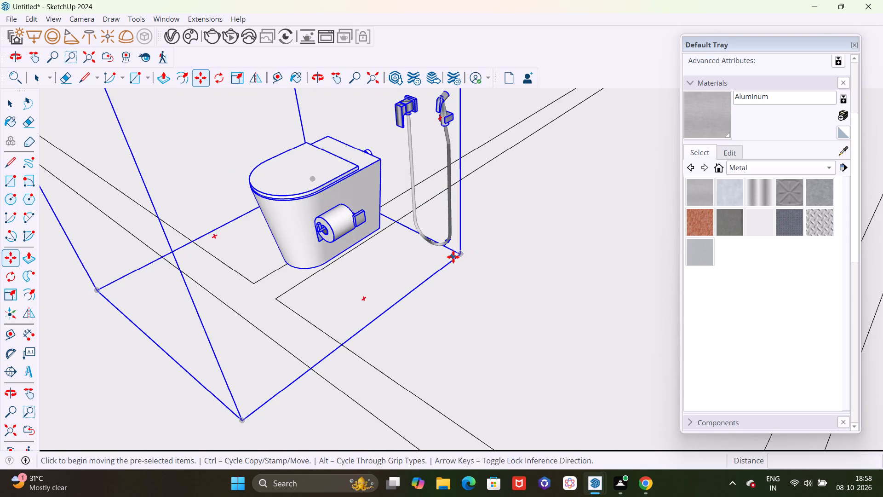
click(382, 231)
scroll(382, 231, down, 20)
scroll(382, 231, down, 3)
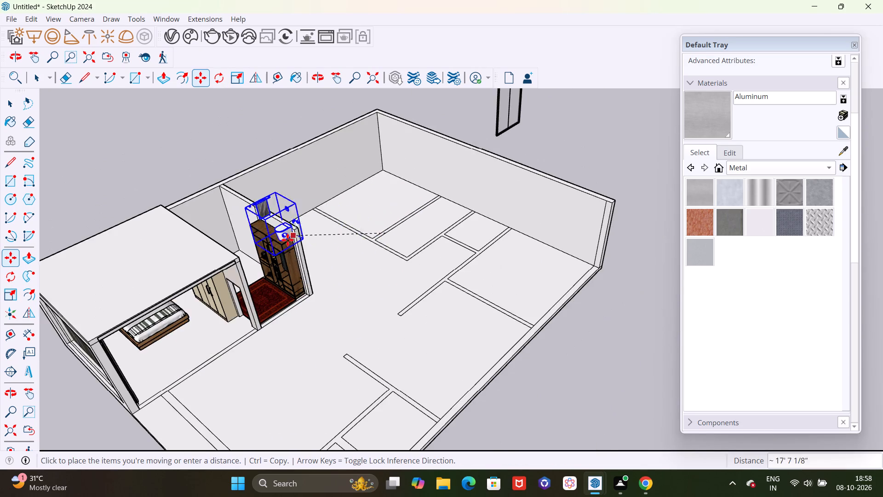
scroll(284, 243, up, 15)
scroll(225, 266, up, 3)
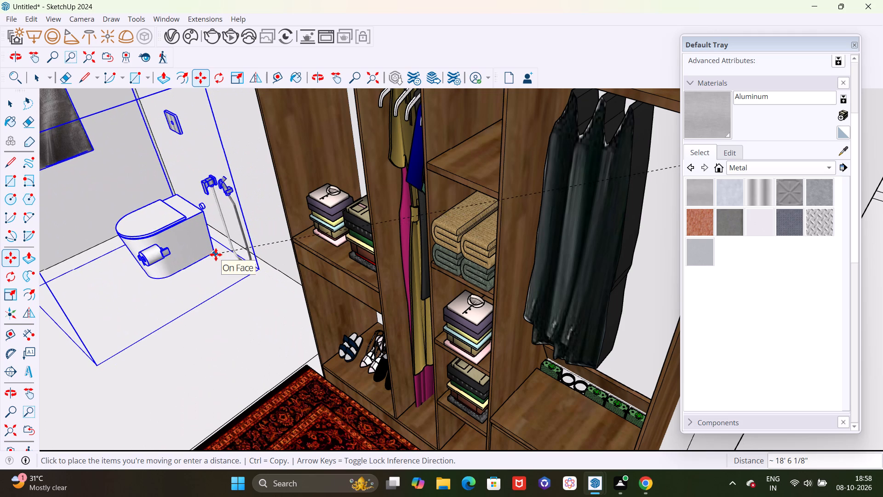
middle_drag(216, 255, 311, 296)
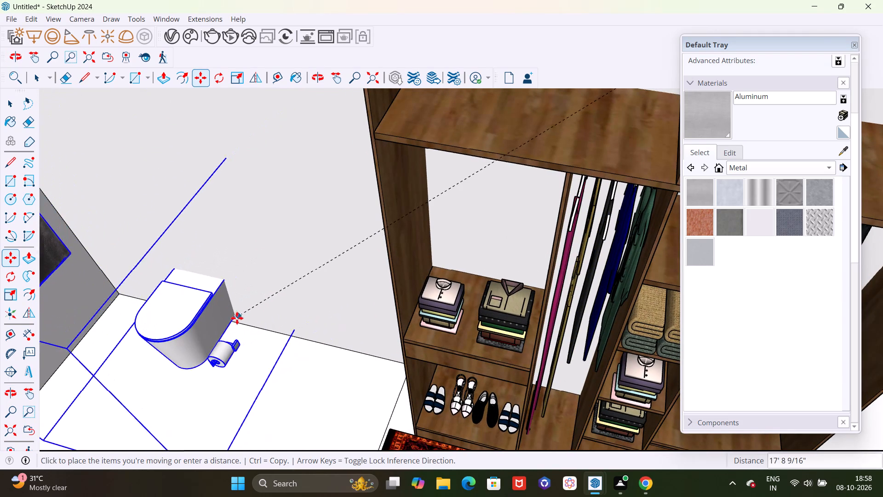
middle_drag(201, 344, 69, 278)
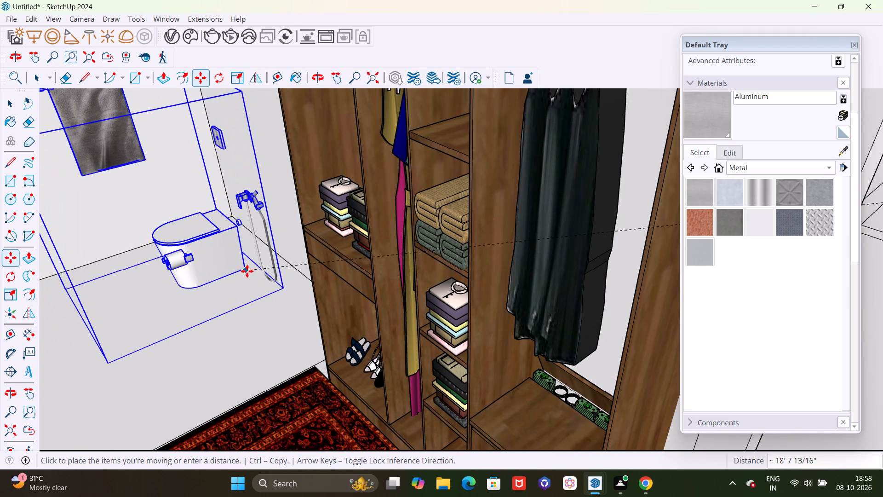
click(256, 259)
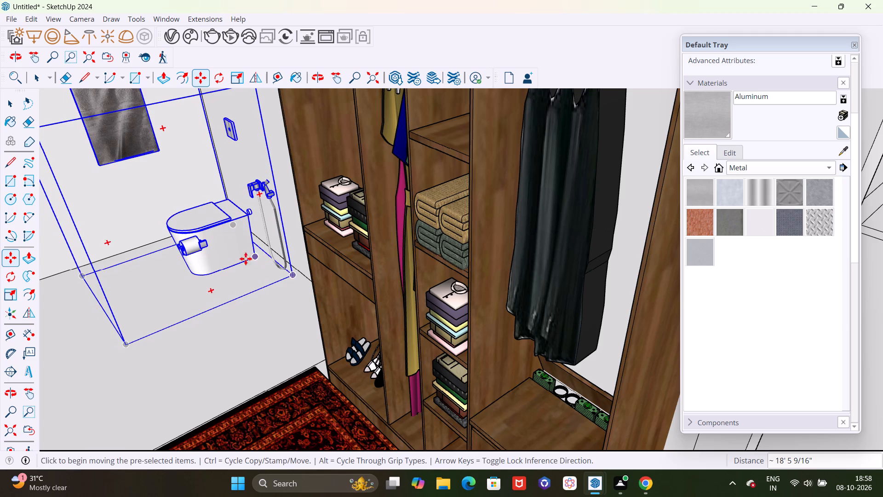
Inspect the bathroom set's placement within the wardrobe room from above, from outside and from the room's open front.
scroll(196, 273, down, 4)
middle_drag(162, 321, 404, 407)
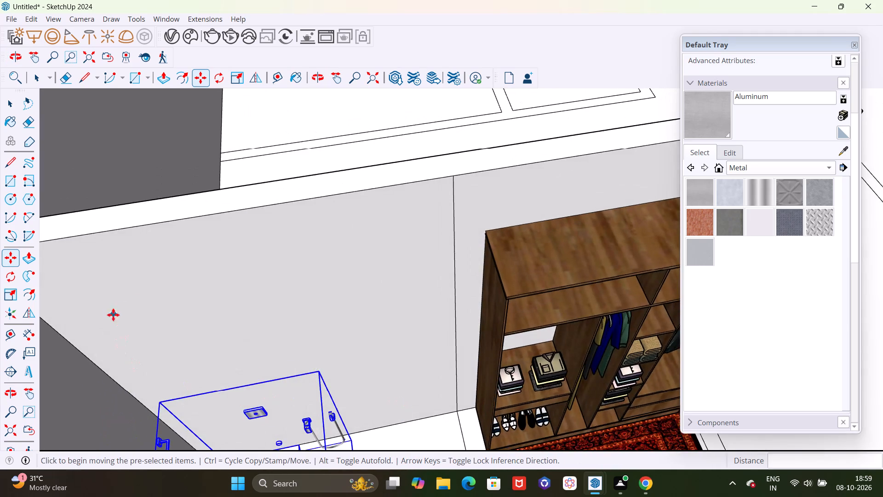
scroll(114, 313, down, 8)
scroll(156, 314, down, 10)
middle_drag(155, 336, 407, 308)
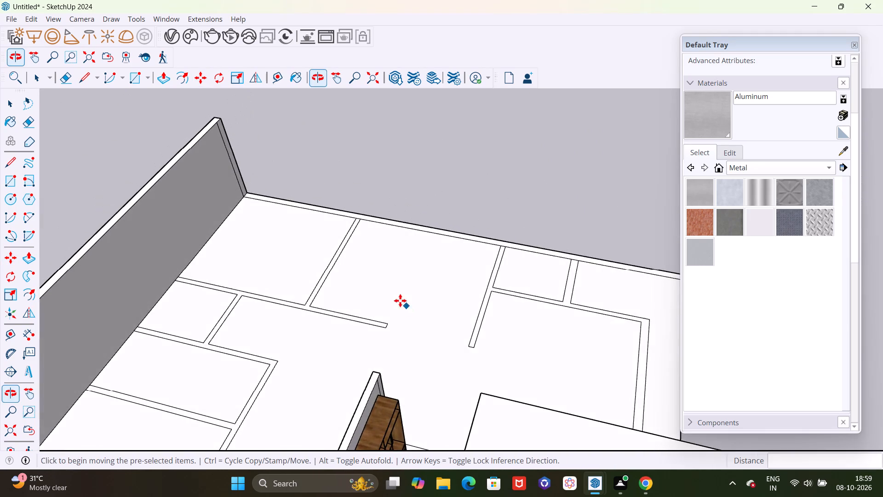
scroll(289, 168, down, 13)
middle_drag(280, 202, 300, 323)
scroll(326, 334, up, 10)
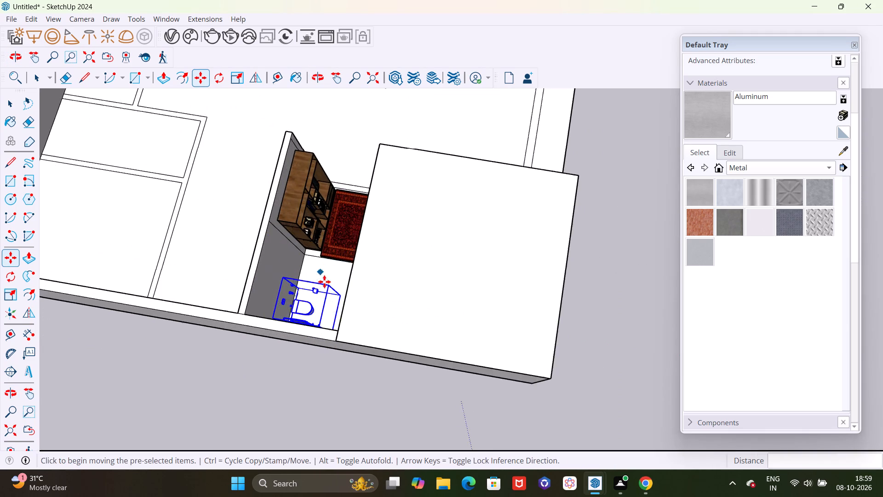
scroll(488, 337, up, 1)
middle_drag(488, 336, 195, 454)
scroll(264, 46, down, 6)
scroll(361, 274, down, 8)
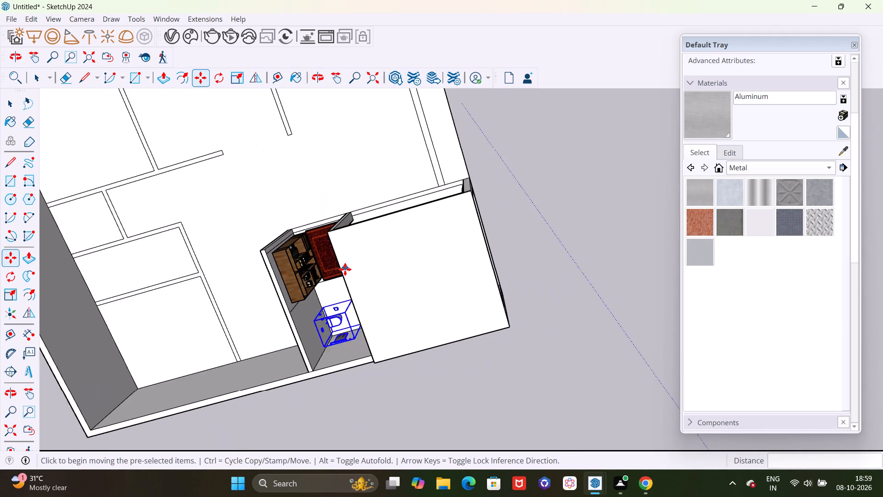
scroll(345, 269, down, 2)
middle_drag(531, 300, 768, 371)
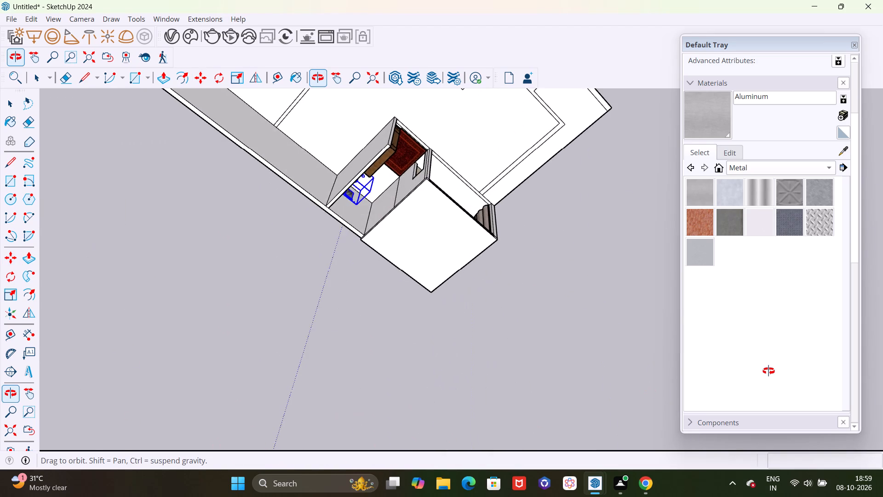
middle_drag(768, 371, 767, 373)
scroll(80, 248, down, 18)
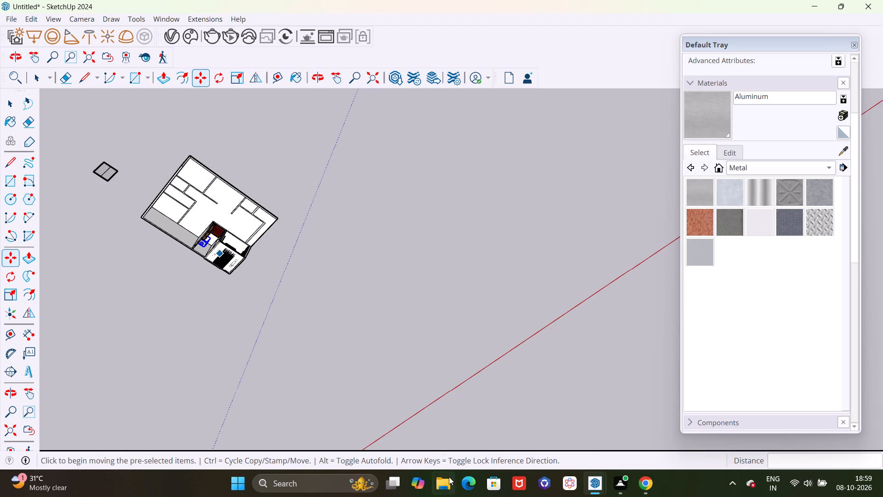
middle_drag(383, 410, 124, 68)
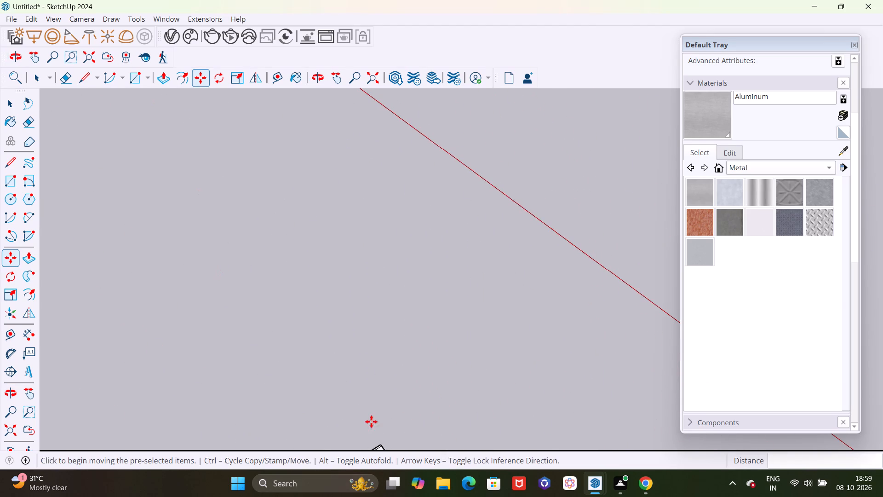
middle_drag(378, 417, 441, 155)
scroll(365, 387, down, 3)
middle_drag(452, 410, 0, 496)
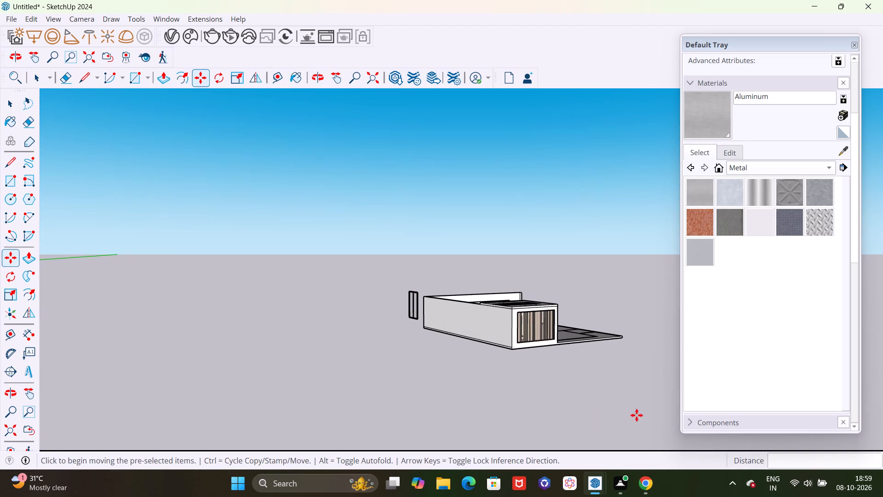
middle_drag(587, 397, 394, 397)
middle_drag(507, 341, 248, 364)
scroll(469, 322, up, 4)
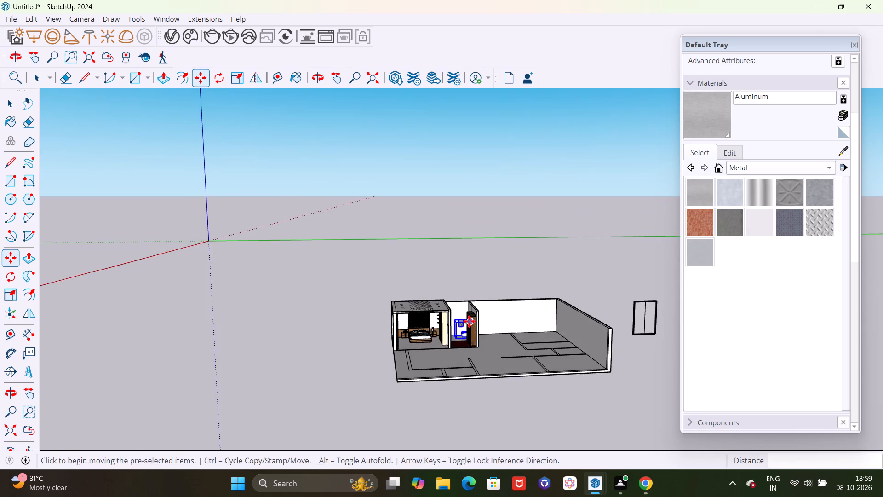
scroll(467, 322, up, 20)
scroll(467, 322, up, 4)
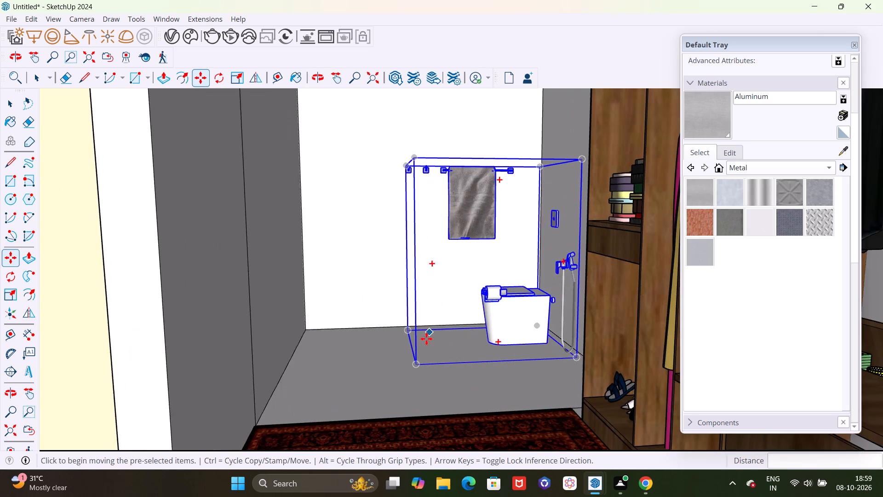
Move the bathroom set about 6 1/4" toward the room's end wall so the towel rail and hooks sit against it.
middle_drag(426, 342, 613, 496)
scroll(522, 247, down, 6)
scroll(393, 315, down, 3)
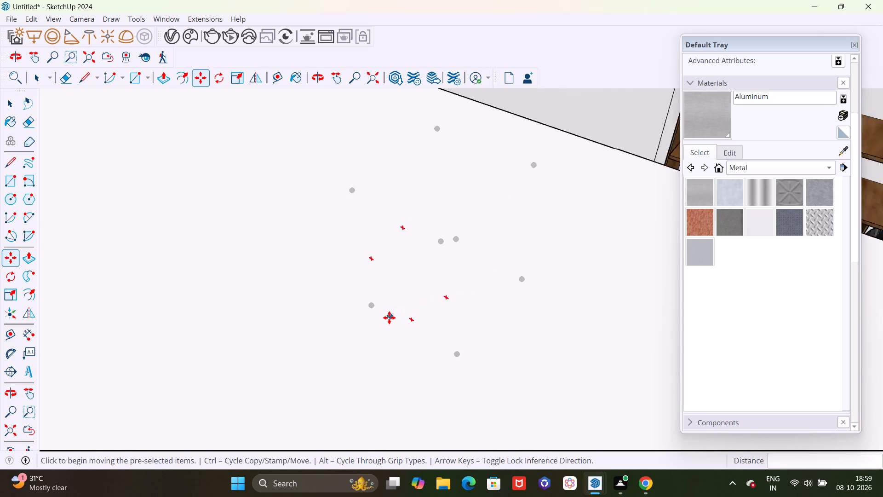
scroll(389, 318, down, 17)
middle_drag(394, 295, 531, 422)
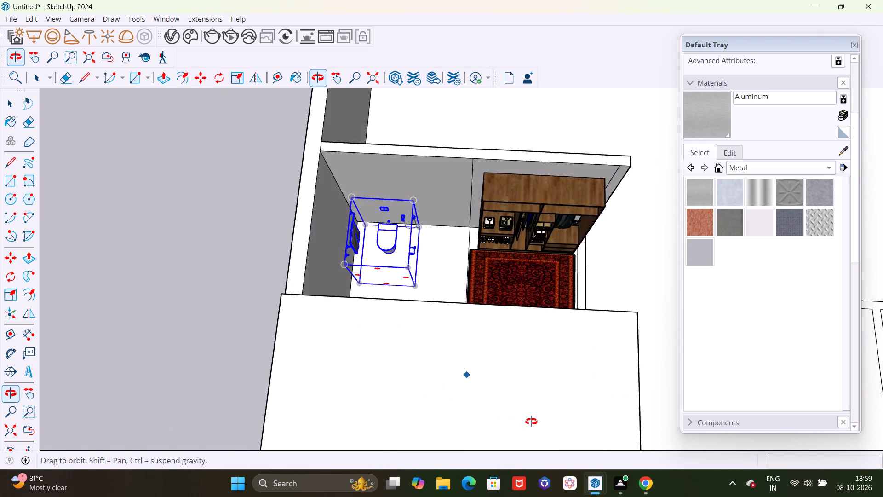
middle_drag(531, 422, 535, 422)
scroll(357, 295, up, 4)
scroll(345, 225, up, 9)
middle_drag(329, 290, 359, 294)
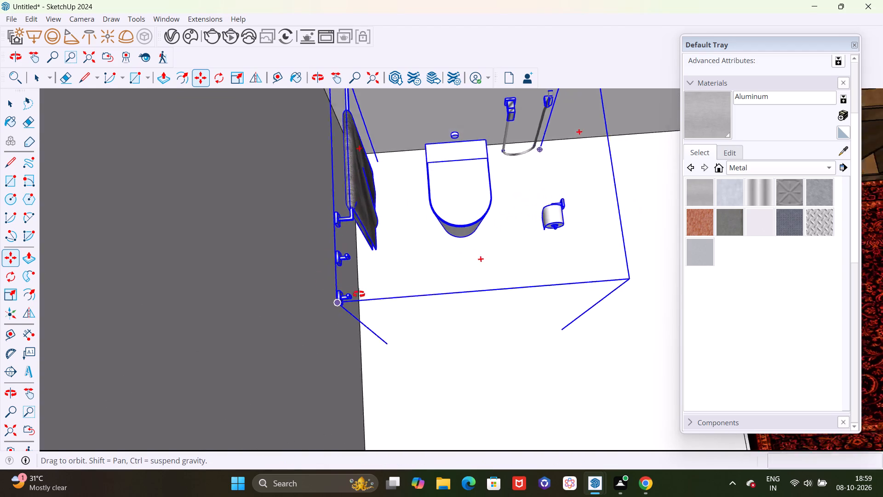
middle_drag(359, 294, 413, 290)
scroll(365, 266, up, 4)
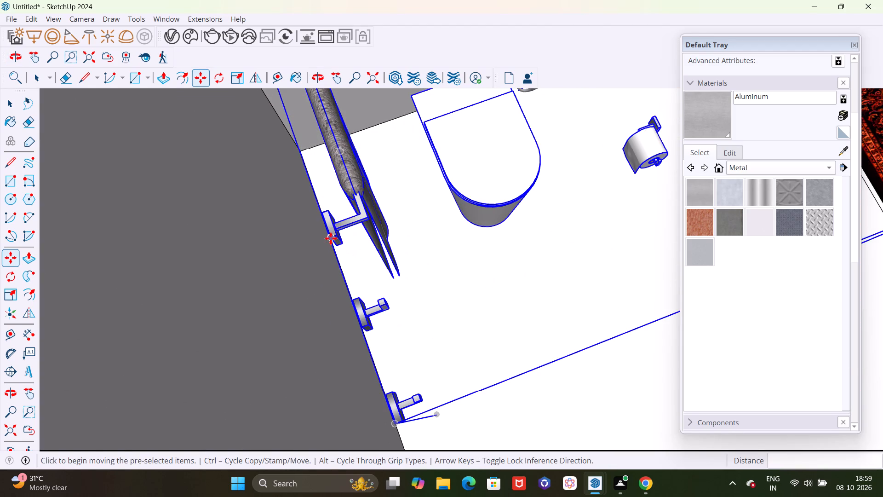
click(331, 238)
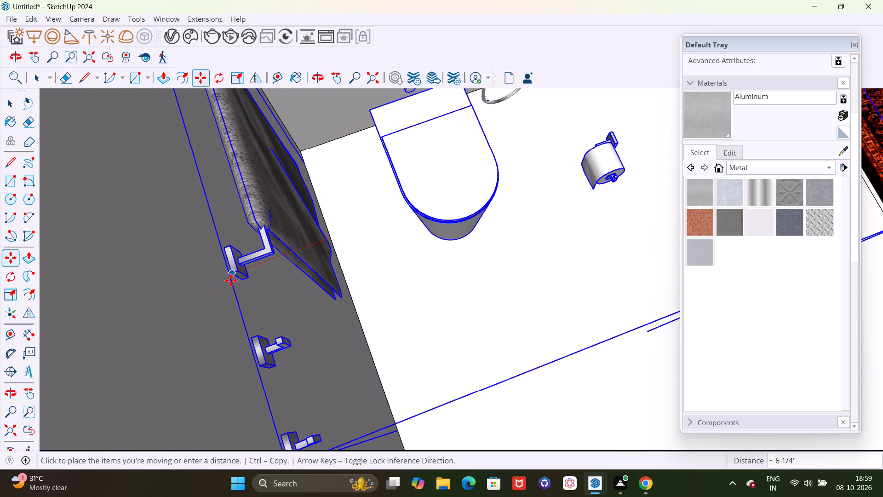
click(235, 279)
Inspect how the toilet and hand shower sit relative to the wall behind the wardrobe, from above and up close.
scroll(192, 294, down, 20)
scroll(192, 294, down, 1)
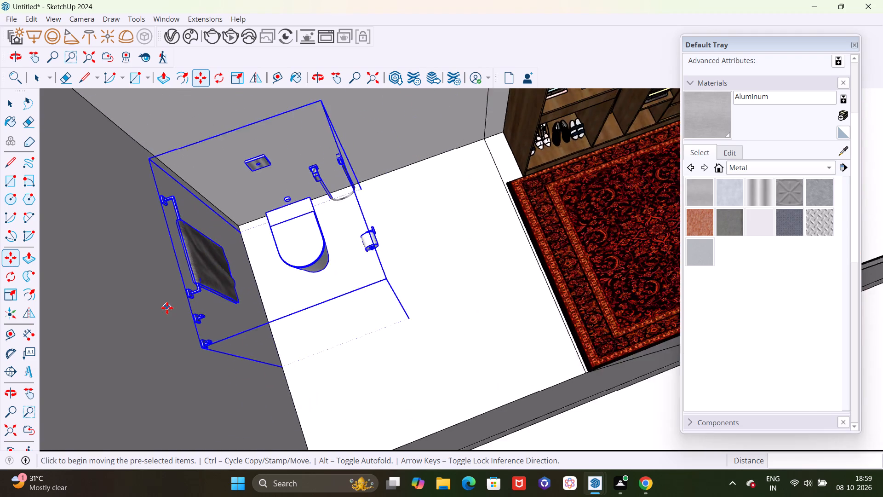
scroll(167, 308, down, 15)
middle_drag(289, 324, 103, 328)
scroll(231, 230, down, 3)
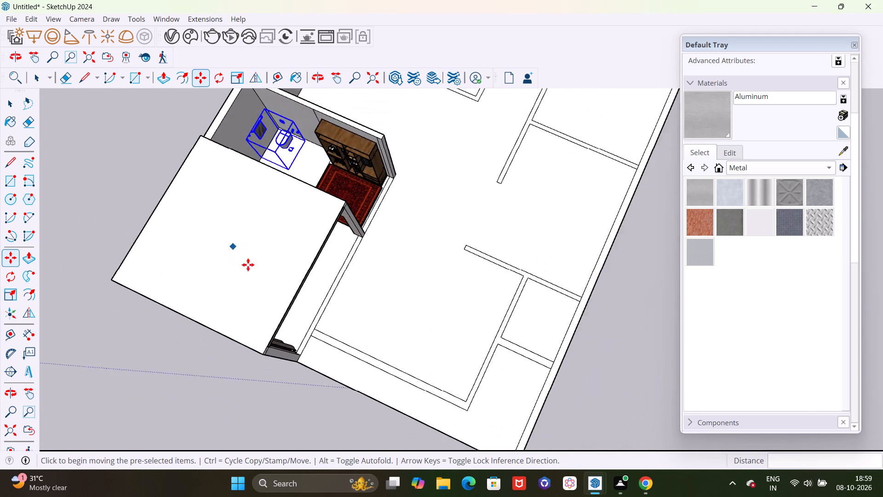
scroll(248, 265, down, 7)
middle_drag(334, 340, 209, 275)
scroll(440, 78, up, 6)
scroll(361, 142, up, 5)
scroll(360, 244, up, 5)
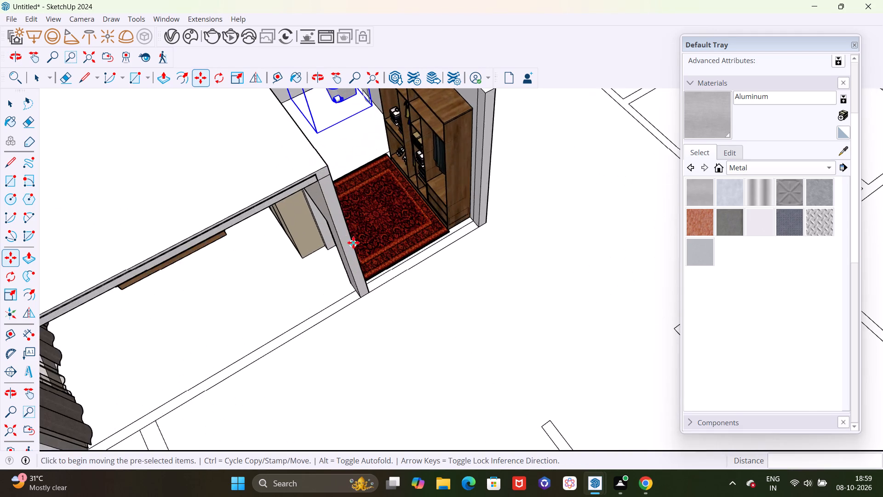
scroll(280, 333, down, 11)
middle_drag(308, 357, 254, 269)
scroll(337, 210, up, 8)
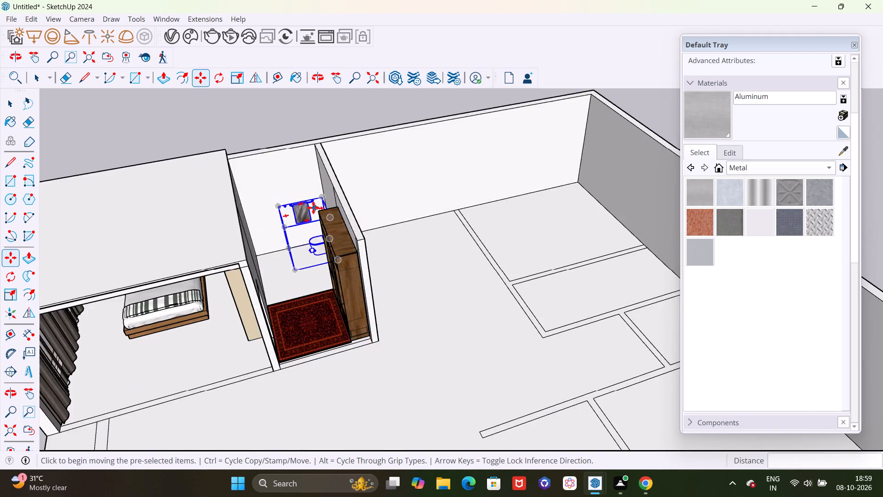
scroll(313, 208, up, 9)
scroll(292, 289, down, 3)
middle_drag(313, 374, 325, 355)
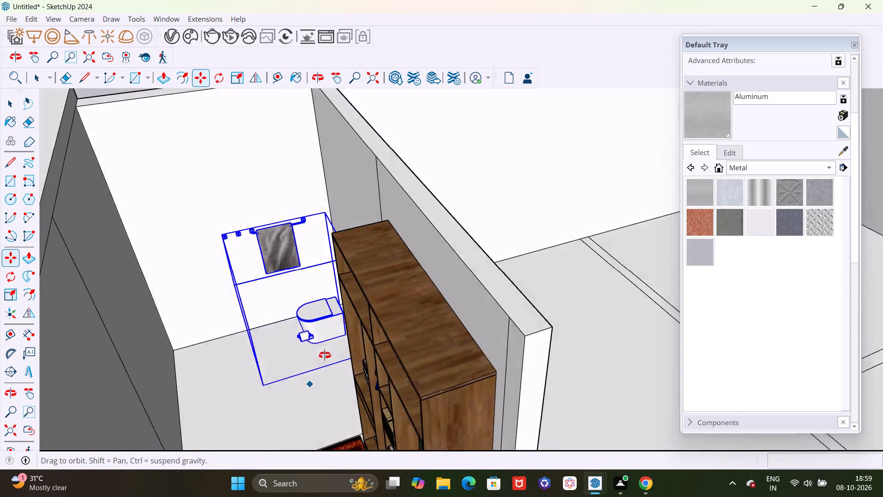
middle_drag(325, 355, 360, 314)
scroll(334, 366, up, 10)
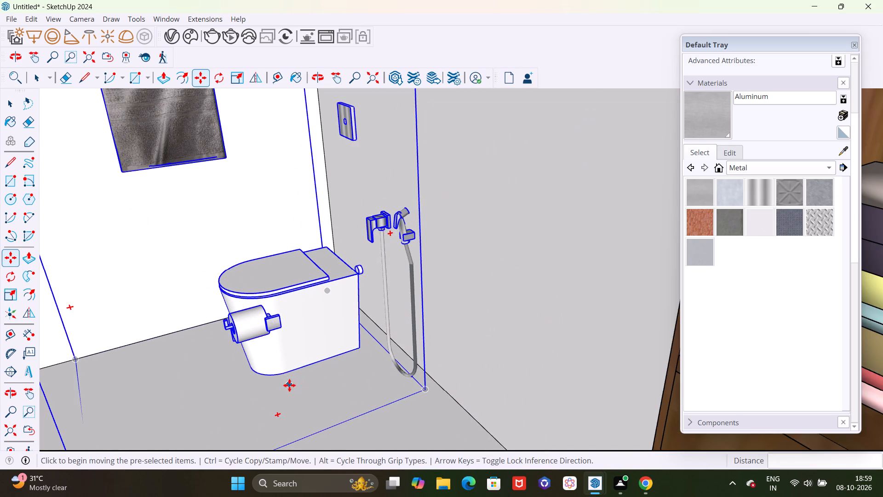
middle_drag(294, 386, 271, 395)
scroll(322, 391, up, 3)
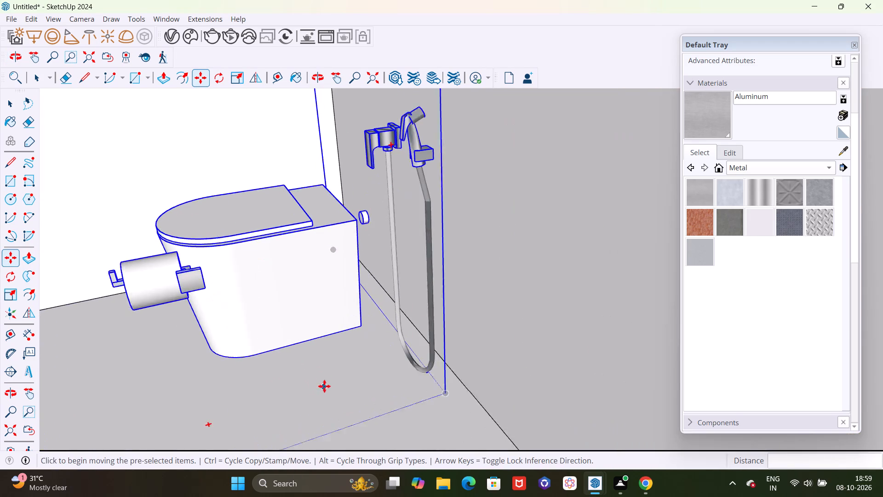
scroll(324, 386, up, 2)
scroll(317, 360, down, 4)
middle_drag(387, 356, 391, 378)
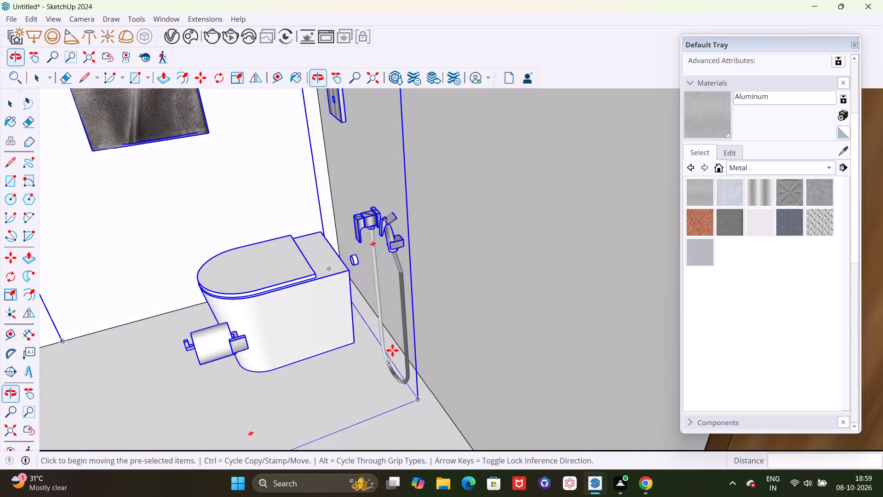
scroll(403, 306, up, 5)
middle_drag(415, 289, 367, 302)
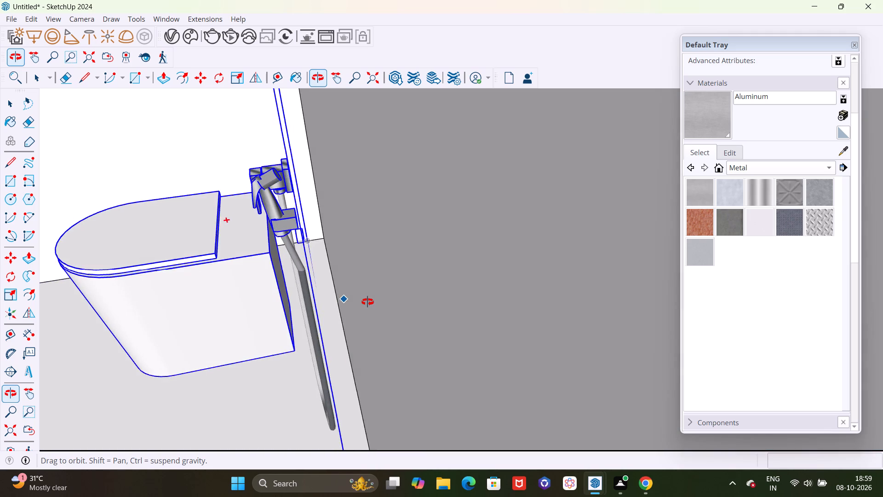
middle_drag(367, 302, 372, 295)
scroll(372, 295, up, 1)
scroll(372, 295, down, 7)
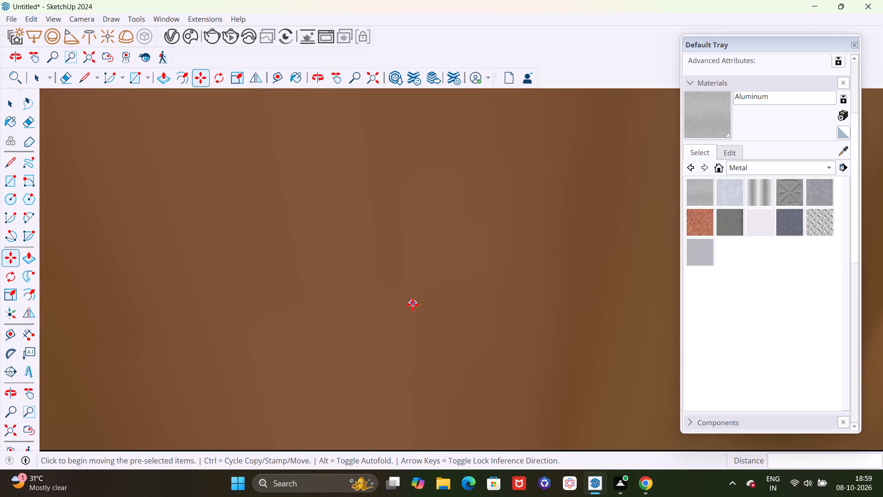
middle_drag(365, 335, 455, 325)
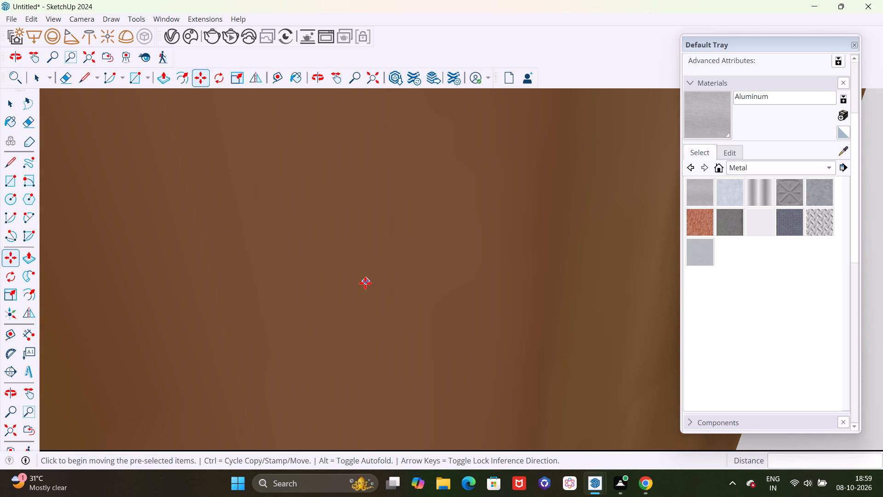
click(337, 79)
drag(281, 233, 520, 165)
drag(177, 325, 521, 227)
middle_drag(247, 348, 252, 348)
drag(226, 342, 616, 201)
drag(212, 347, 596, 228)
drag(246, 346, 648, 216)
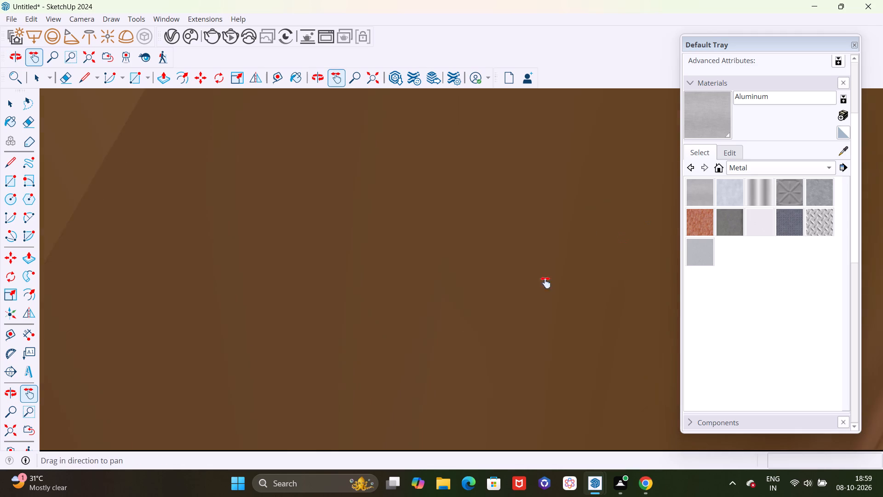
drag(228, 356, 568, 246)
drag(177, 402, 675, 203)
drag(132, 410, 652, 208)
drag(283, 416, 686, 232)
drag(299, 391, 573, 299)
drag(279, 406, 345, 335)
Move the bathroom set about 2 11/16" along the green axis so the hand shower's side meets the wall behind the wardrobe.
middle_drag(383, 389, 365, 399)
scroll(319, 363, up, 5)
middle_drag(366, 376, 277, 387)
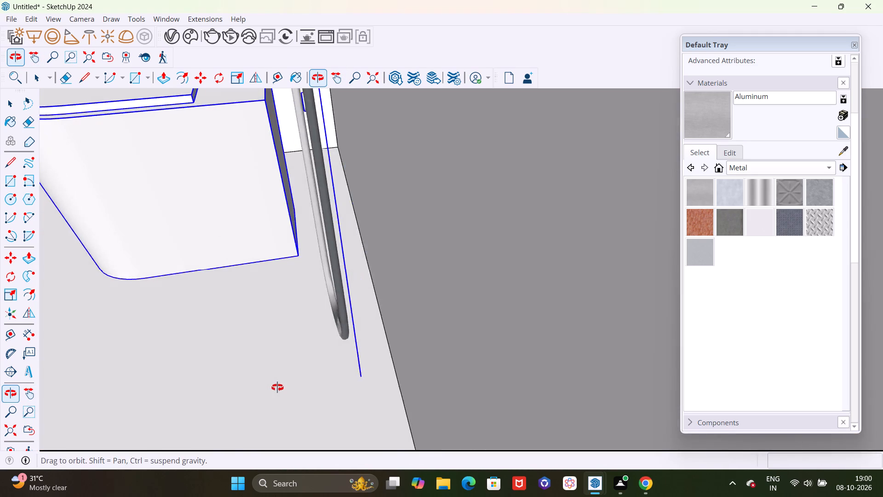
middle_drag(277, 387, 298, 402)
middle_drag(276, 260, 281, 270)
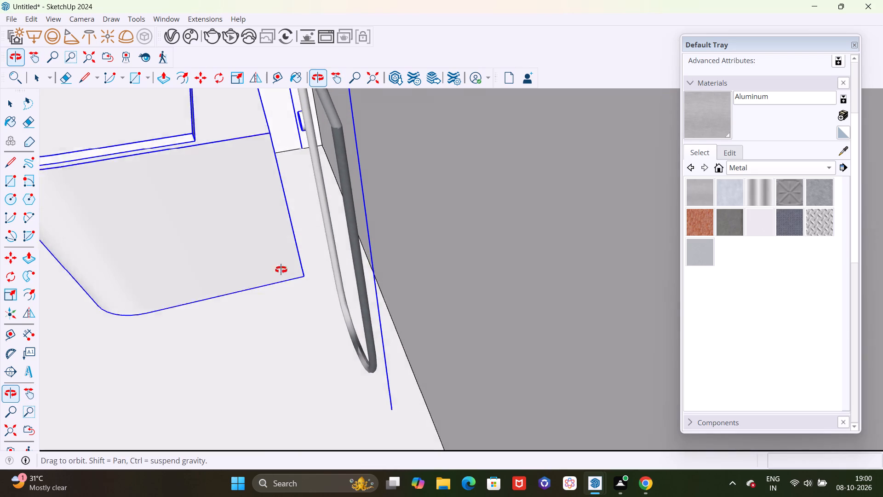
middle_drag(281, 270, 292, 274)
drag(232, 174, 291, 296)
middle_drag(314, 343, 305, 311)
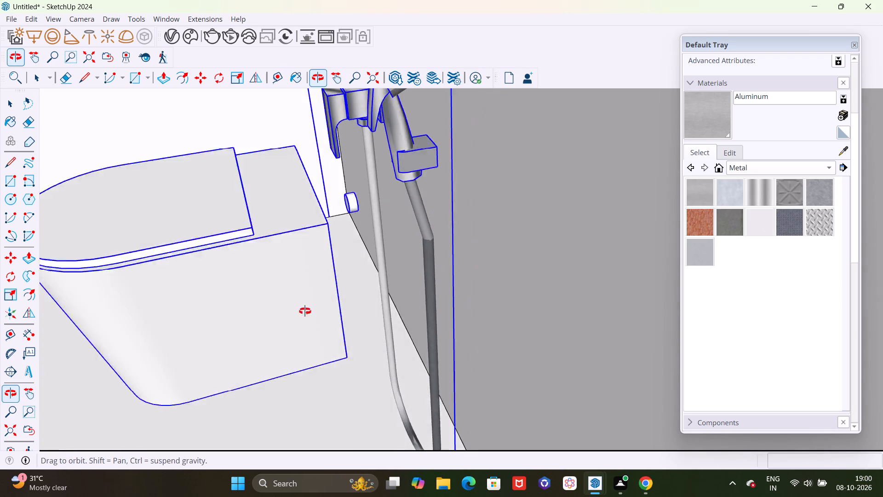
middle_drag(305, 311, 294, 288)
scroll(334, 318, down, 4)
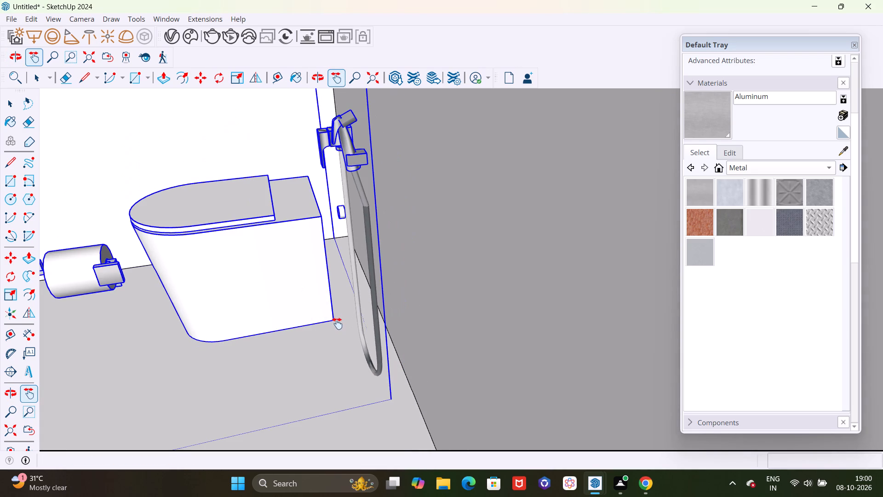
middle_drag(369, 320, 349, 322)
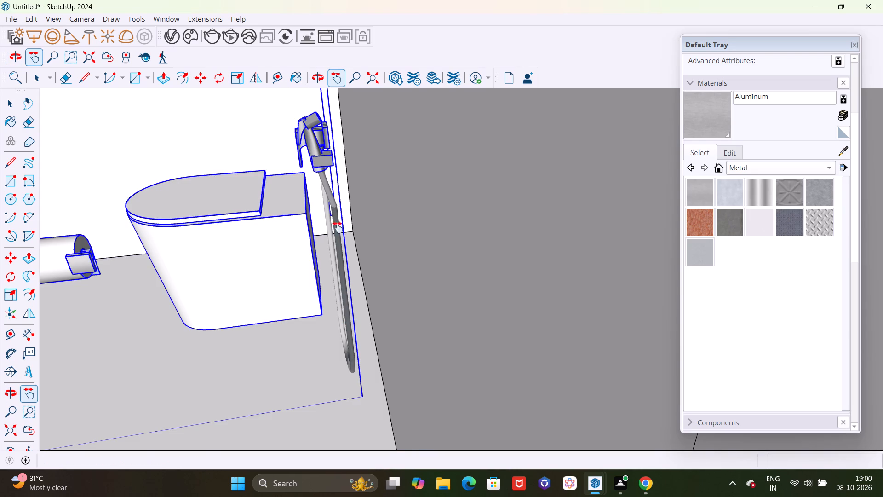
key(m)
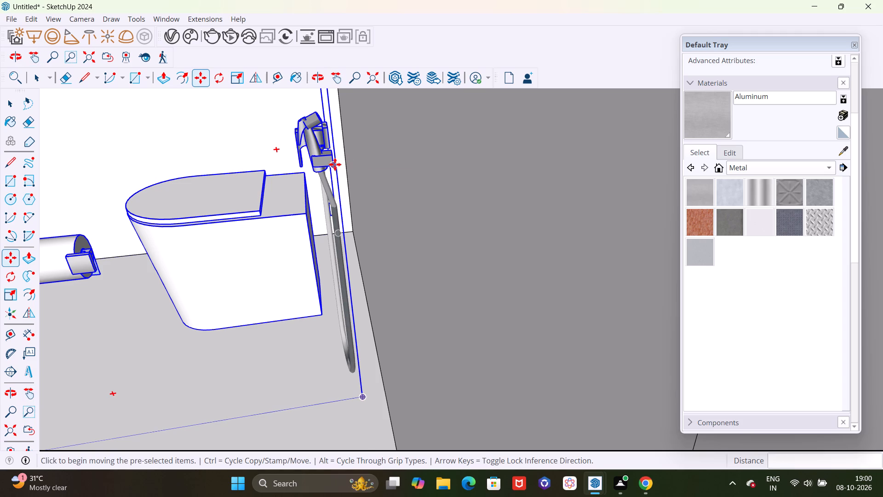
click(335, 164)
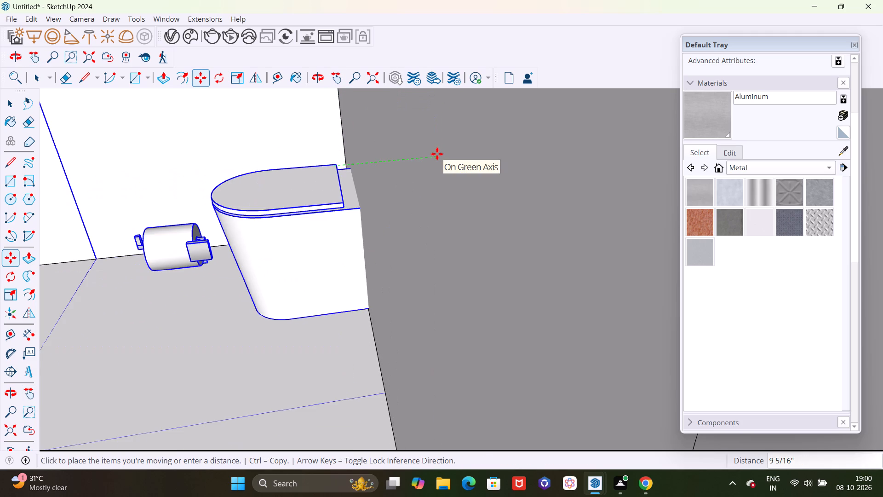
key(Right)
key(Left)
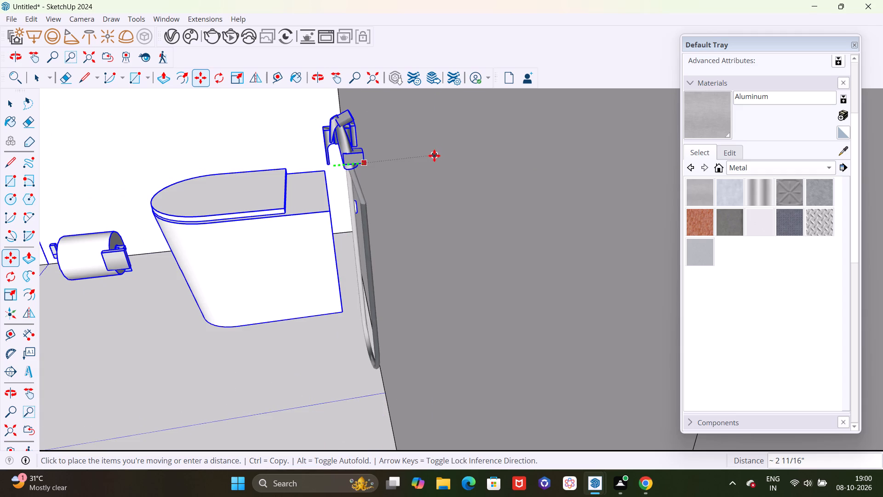
click(428, 156)
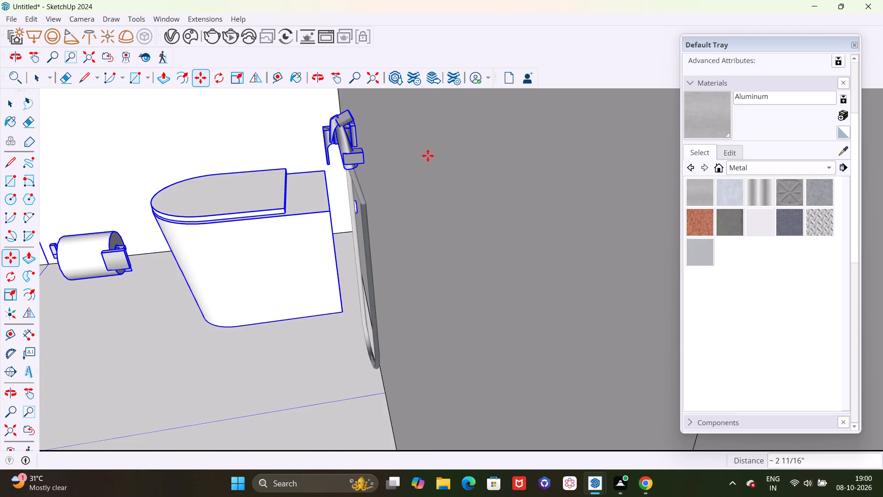
Check the bathroom set's fit against the wall up close, from above and from the room's open front.
scroll(397, 186, down, 1)
middle_drag(317, 205, 344, 211)
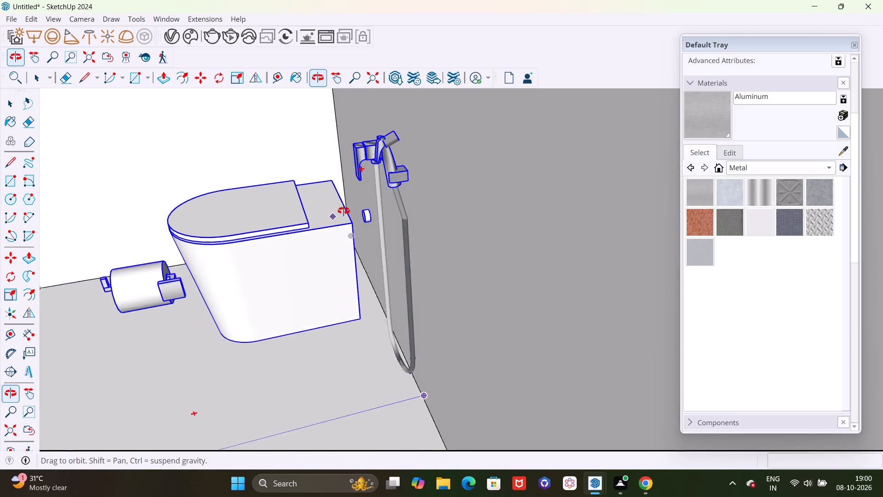
middle_drag(344, 211, 332, 224)
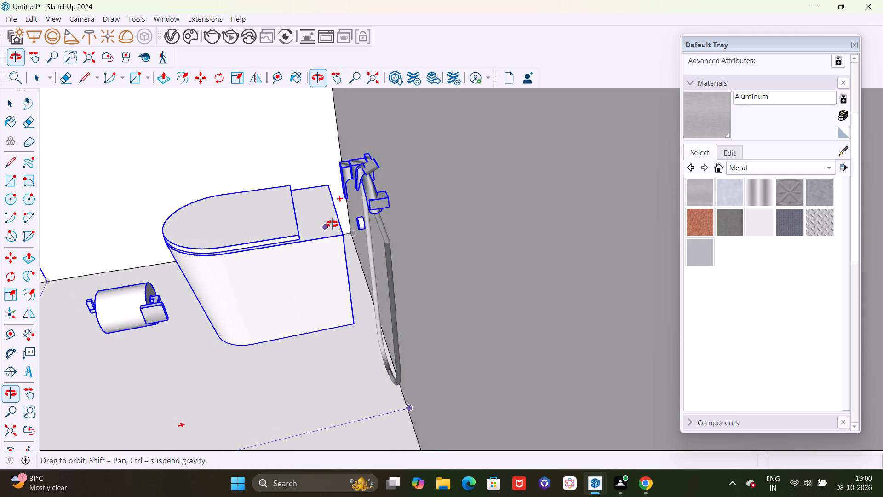
middle_drag(332, 224, 327, 224)
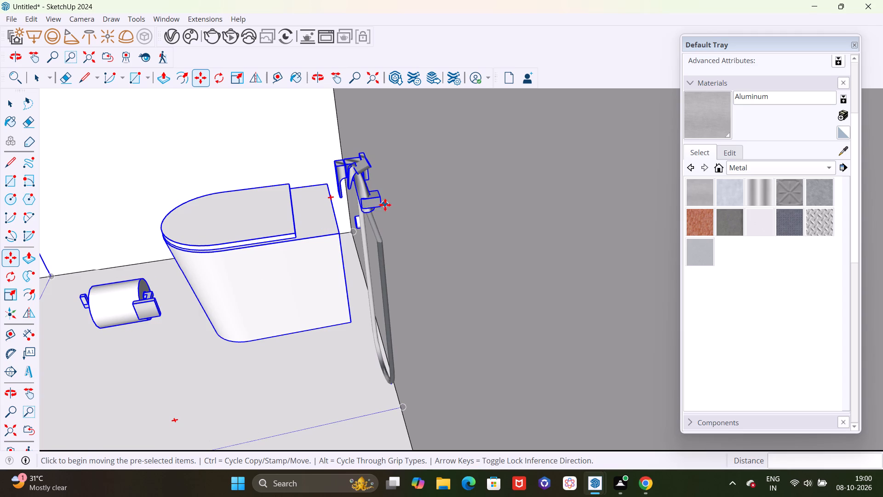
click(381, 207)
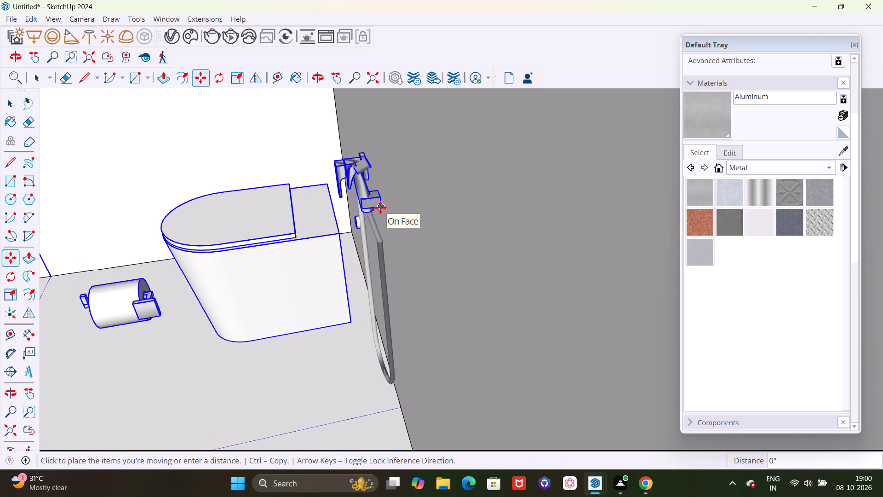
click(380, 208)
scroll(360, 330, down, 1)
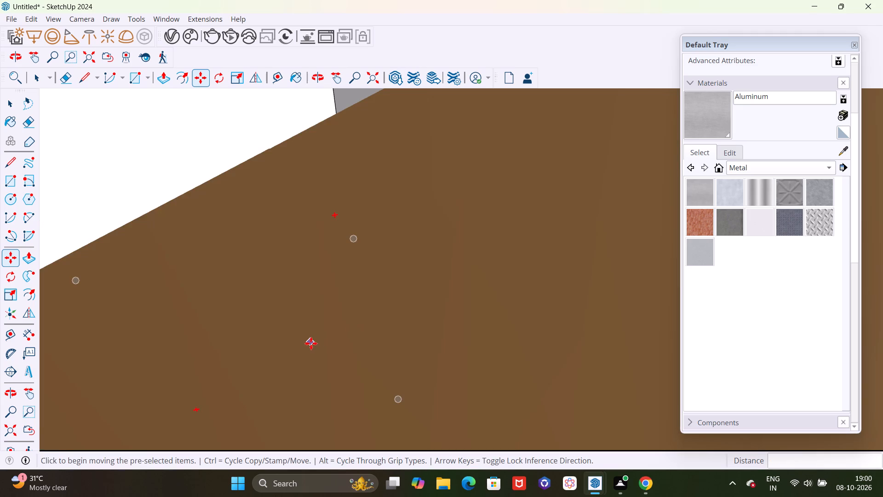
middle_drag(312, 343, 474, 332)
scroll(430, 278, down, 6)
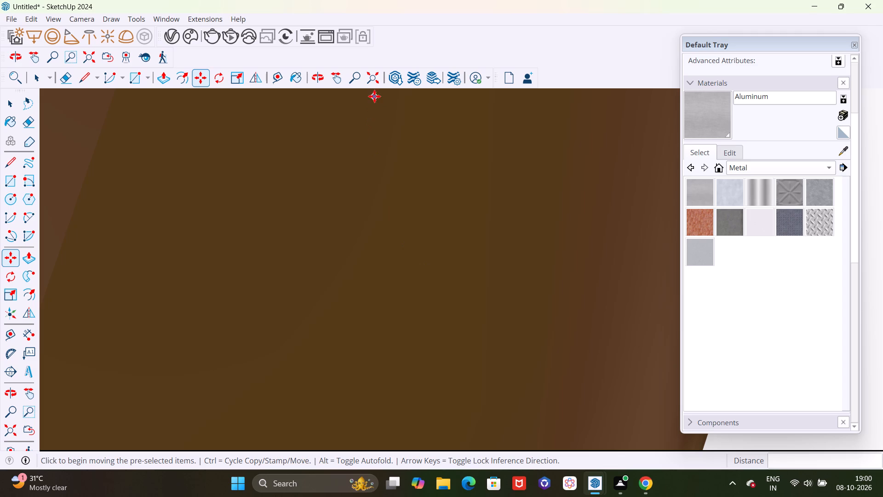
click(374, 82)
scroll(469, 251, down, 1)
middle_drag(470, 250, 376, 365)
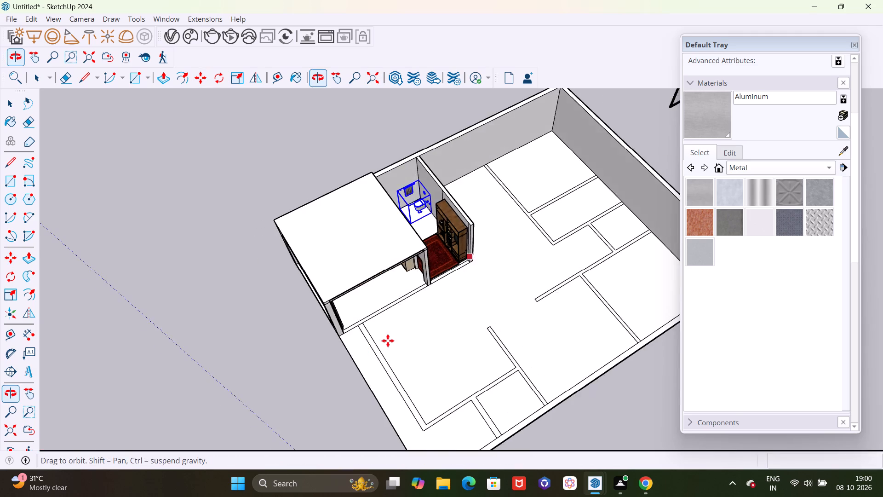
scroll(406, 197, up, 20)
scroll(406, 197, up, 1)
scroll(378, 206, down, 10)
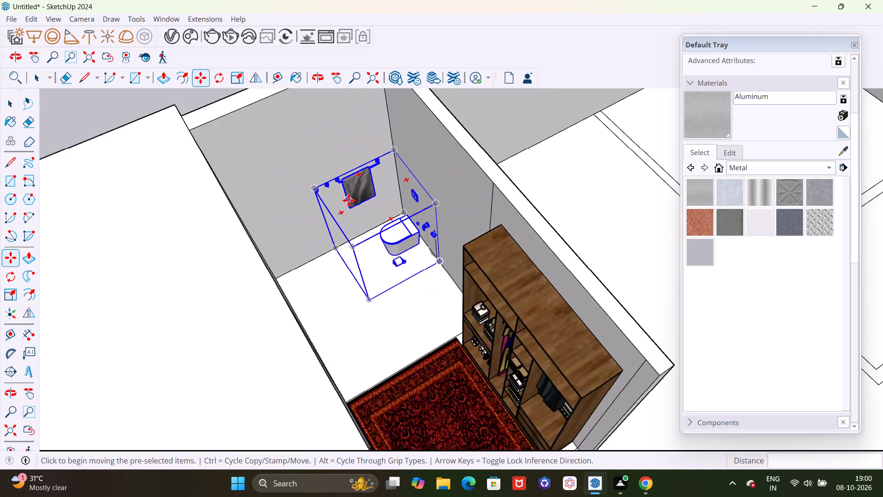
scroll(349, 200, down, 8)
middle_drag(415, 325, 214, 190)
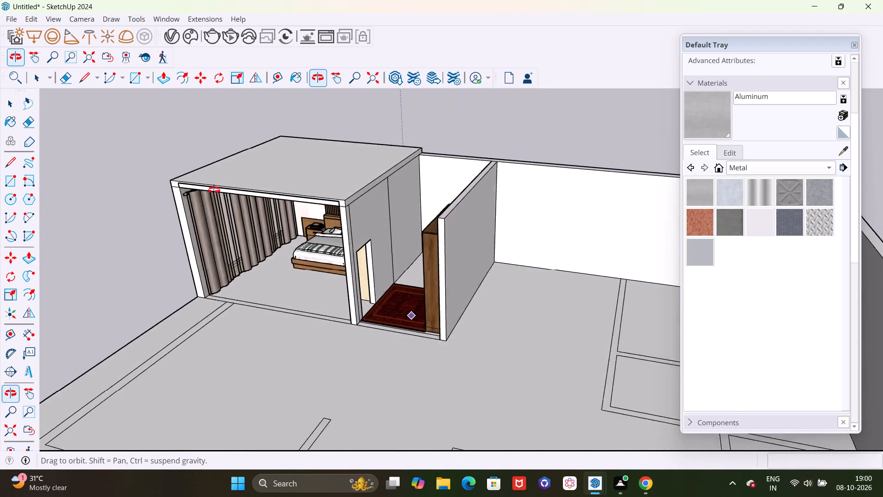
middle_drag(214, 190, 285, 206)
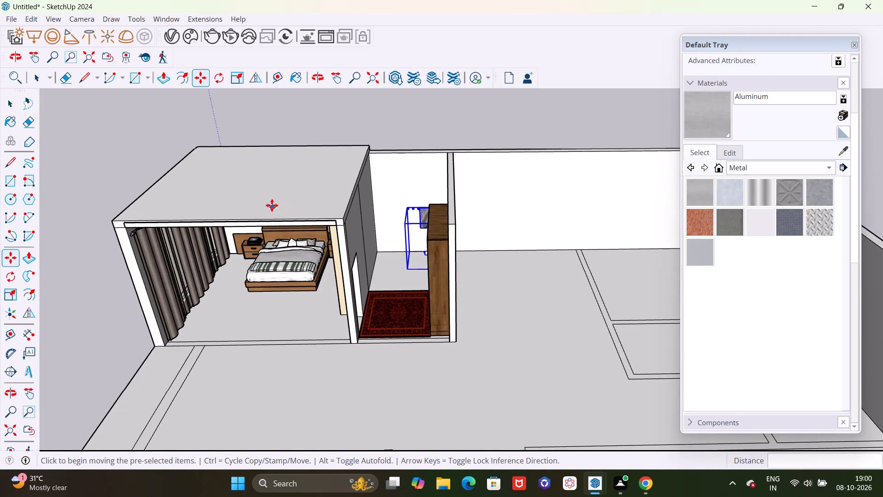
Rotate the toilet paper holder inside the bathroom set about 176° horizontally so its bracket faces the end wall.
key(space)
click(151, 133)
scroll(404, 214, up, 4)
middle_drag(399, 228, 436, 292)
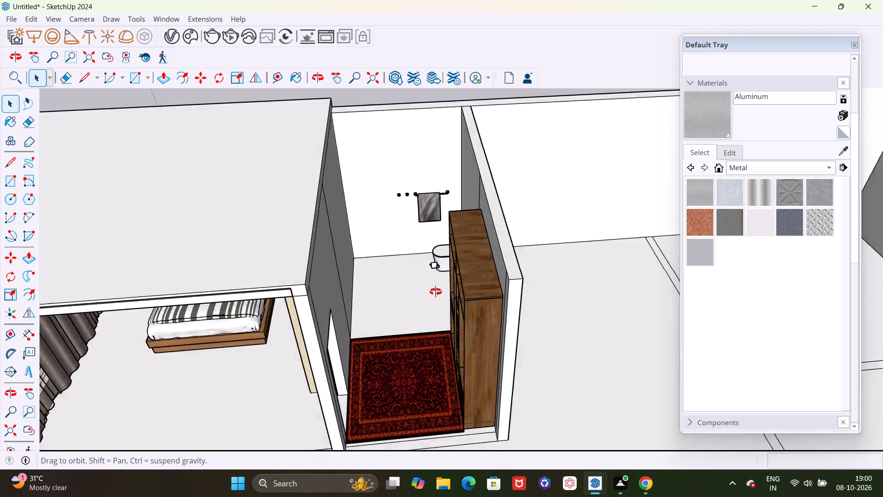
middle_drag(436, 292, 564, 358)
scroll(394, 227, up, 5)
scroll(419, 285, up, 4)
click(425, 299)
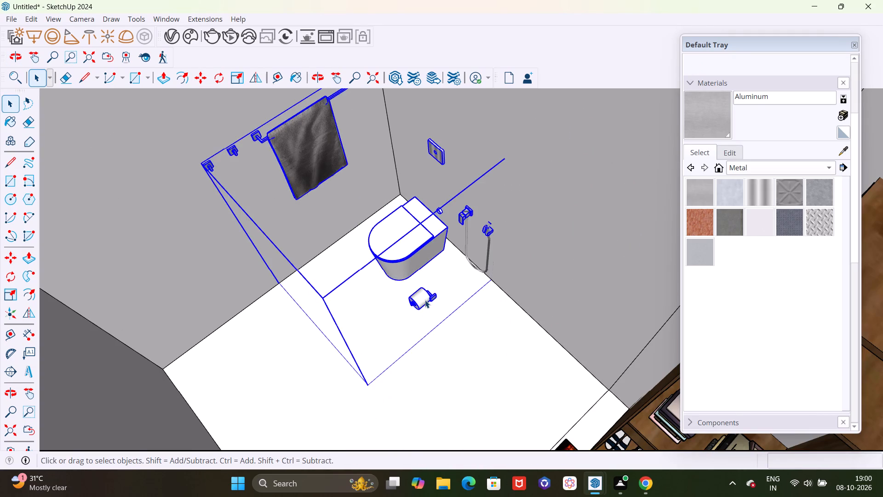
scroll(426, 303, up, 2)
double_click(427, 299)
click(427, 298)
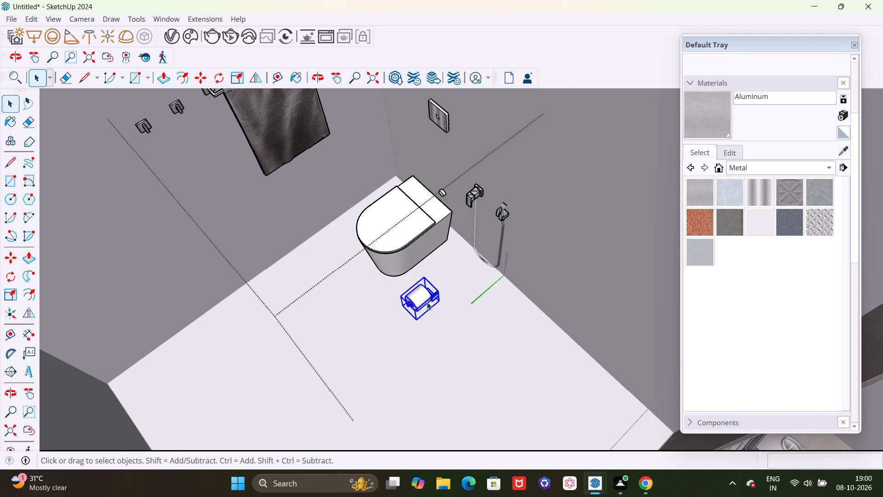
scroll(430, 306, up, 8)
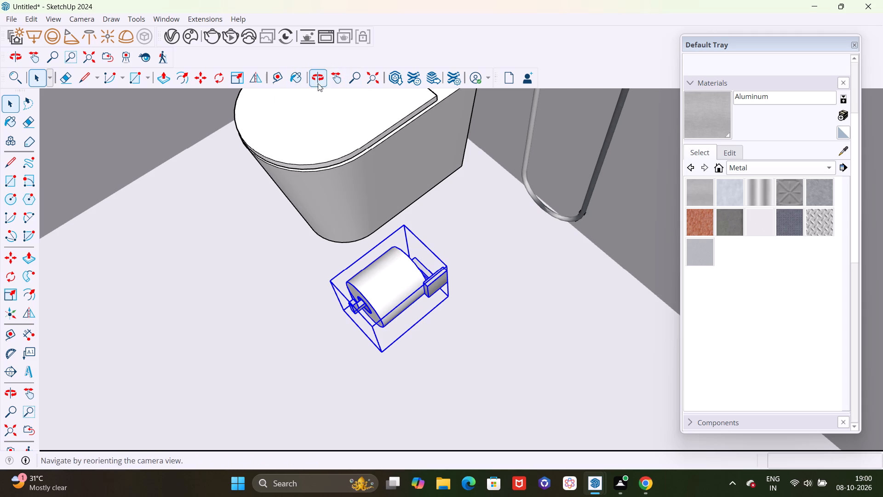
click(218, 80)
scroll(269, 255, down, 11)
middle_drag(317, 295, 278, 271)
scroll(292, 248, up, 3)
click(350, 252)
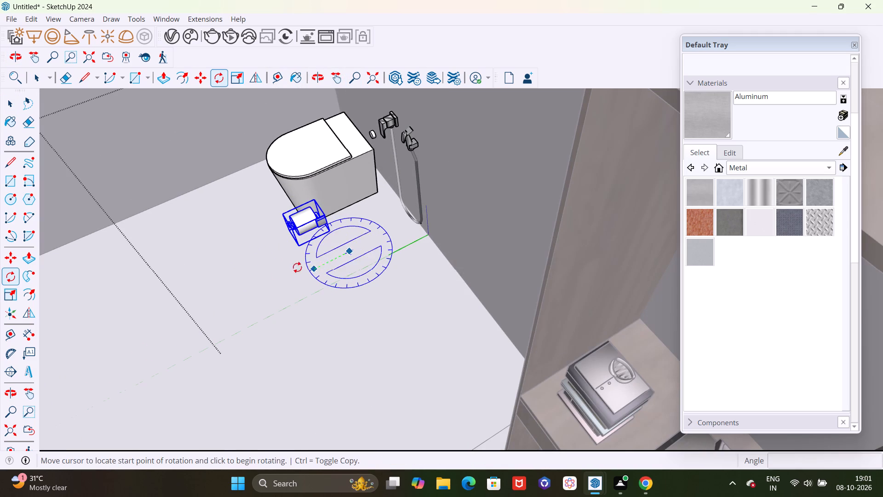
click(279, 284)
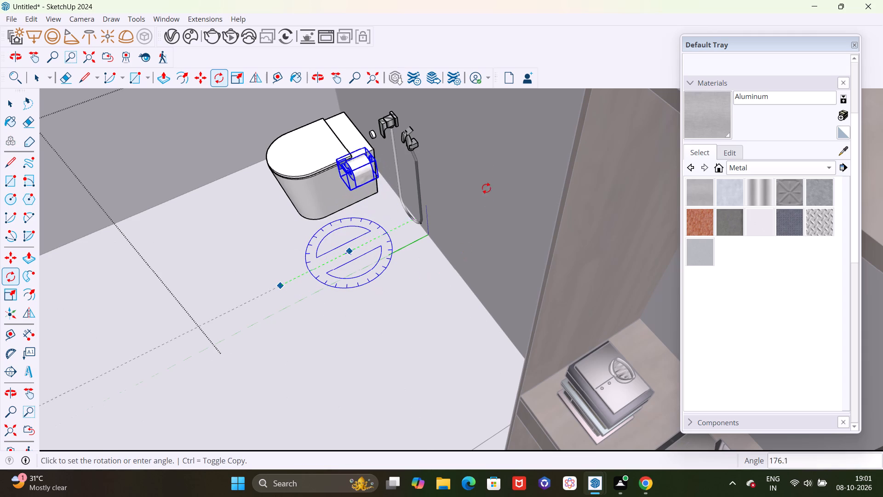
click(488, 190)
scroll(378, 198, up, 3)
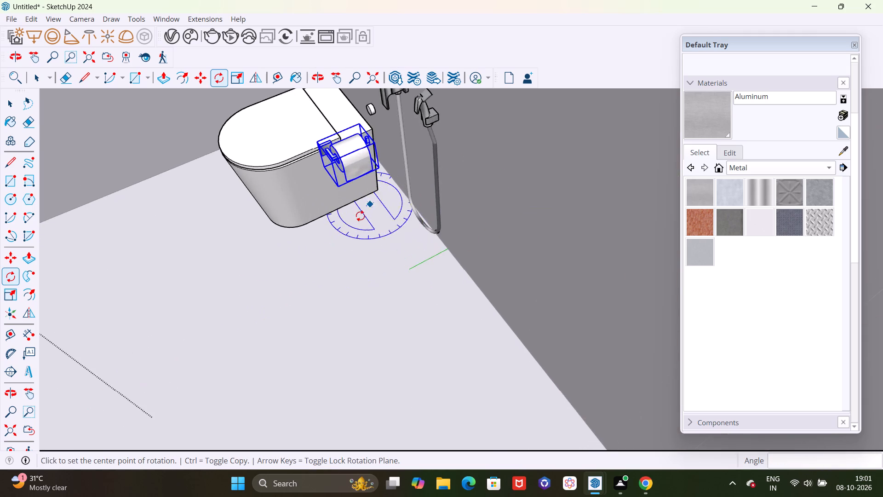
Move the toilet paper holder about 2' 6 15/16" onto the end wall between the towel rail and the toilet.
scroll(340, 316, down, 3)
middle_drag(346, 310, 508, 273)
scroll(381, 226, up, 7)
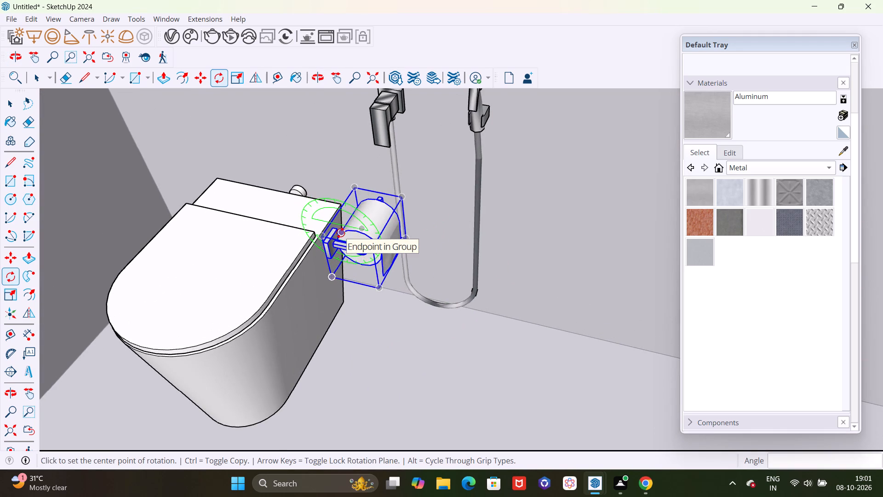
key(m)
scroll(312, 236, up, 9)
click(332, 243)
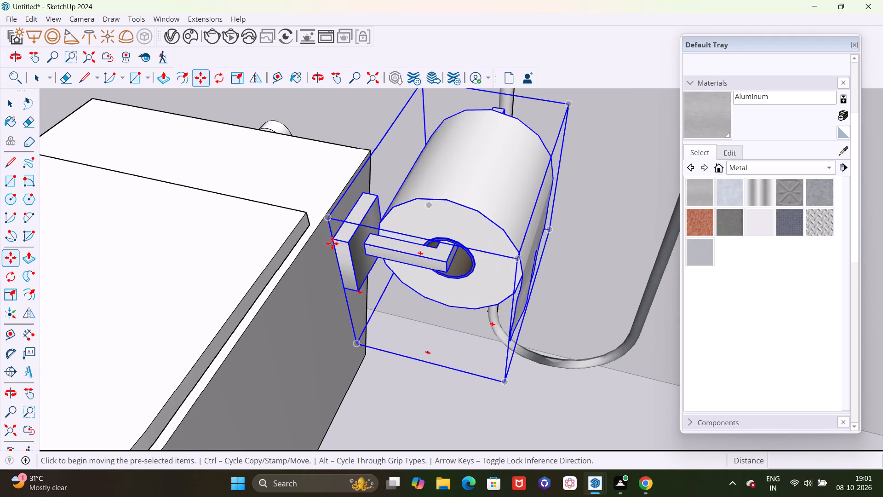
scroll(332, 243, down, 20)
scroll(332, 243, down, 3)
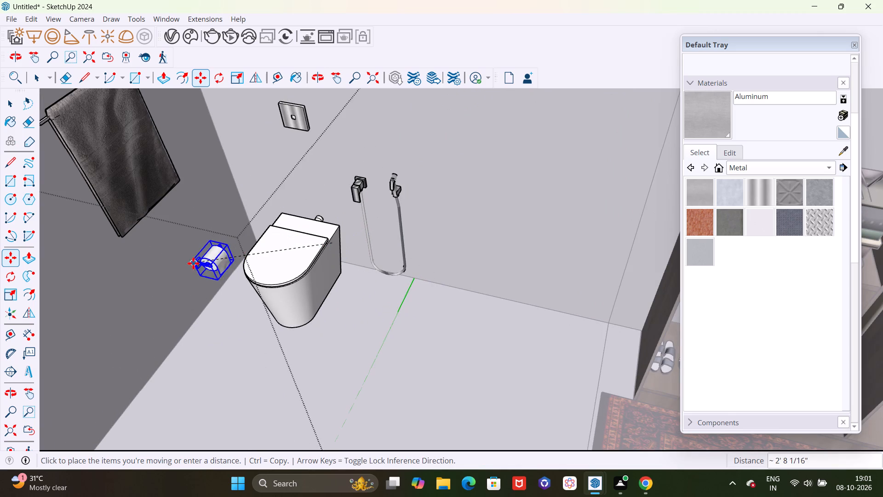
scroll(194, 195, up, 10)
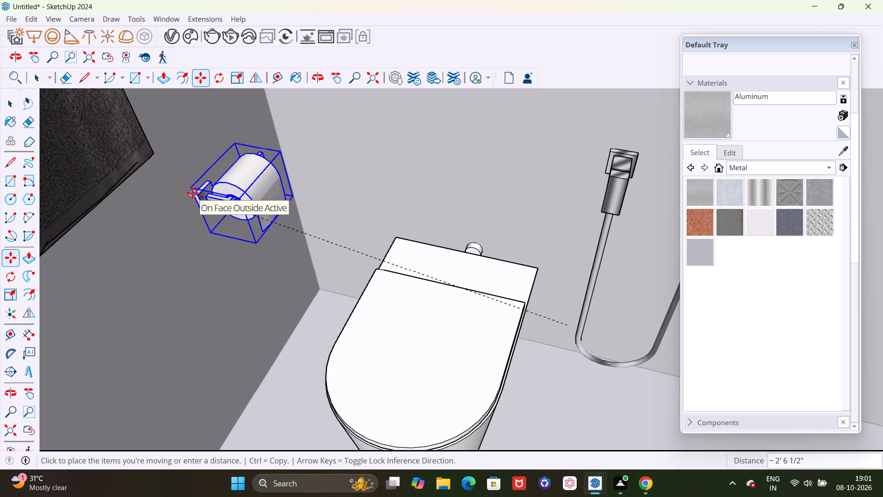
scroll(201, 203, down, 12)
middle_drag(208, 204, 216, 231)
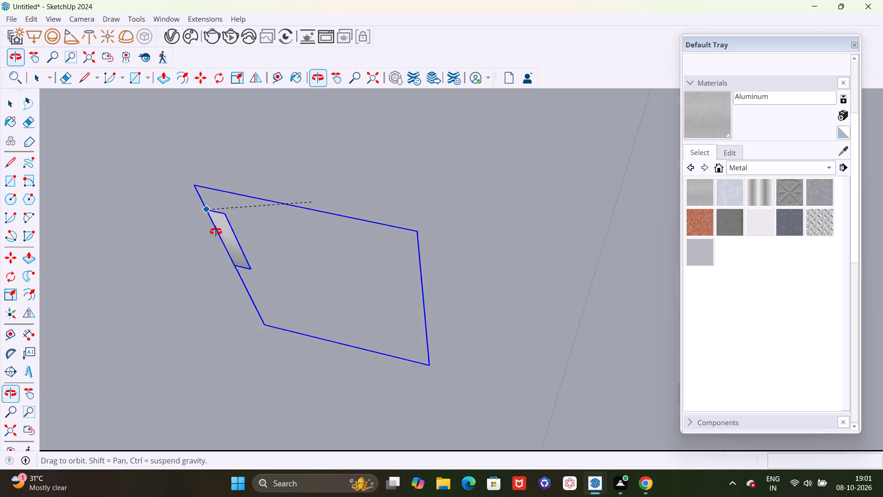
middle_drag(216, 231, 258, 358)
scroll(290, 325, down, 20)
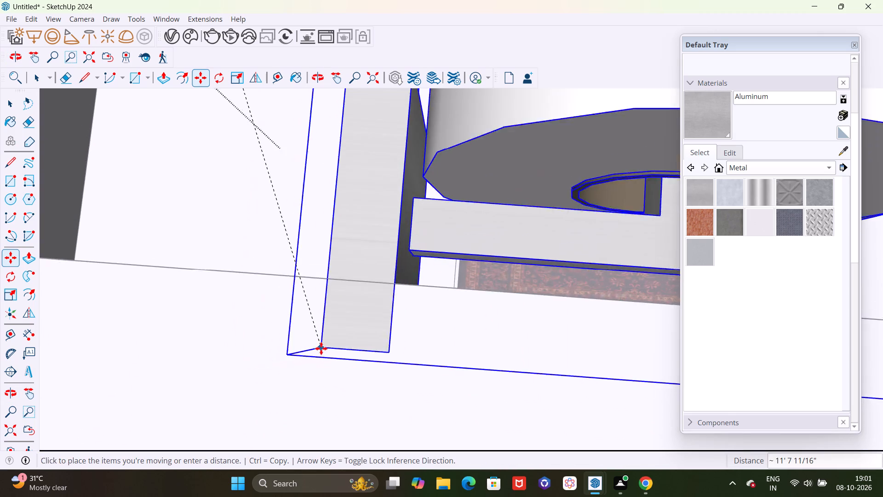
scroll(321, 348, down, 20)
scroll(321, 348, down, 20)
scroll(321, 348, down, 5)
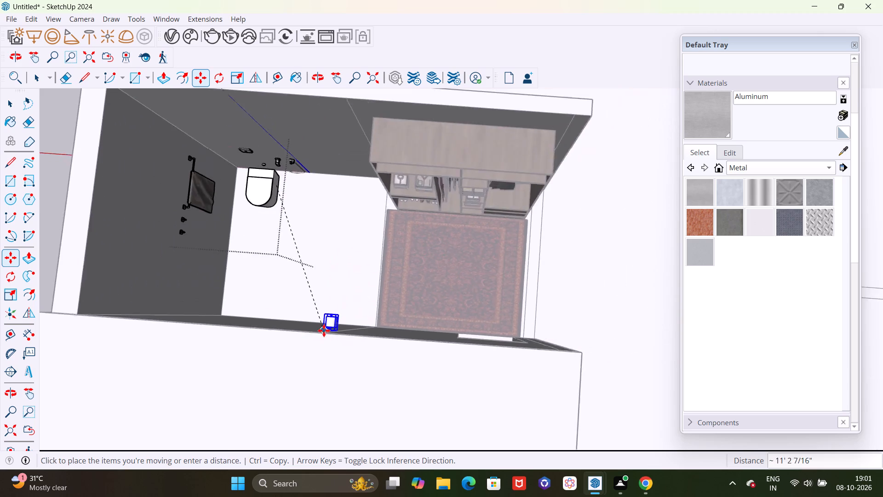
scroll(324, 330, down, 8)
scroll(285, 277, up, 17)
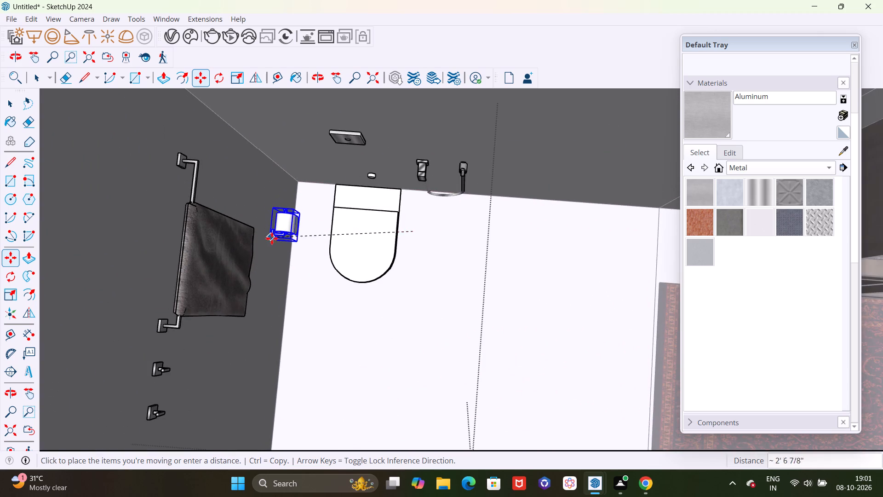
scroll(272, 240, up, 5)
middle_drag(275, 267, 213, 127)
scroll(277, 156, down, 9)
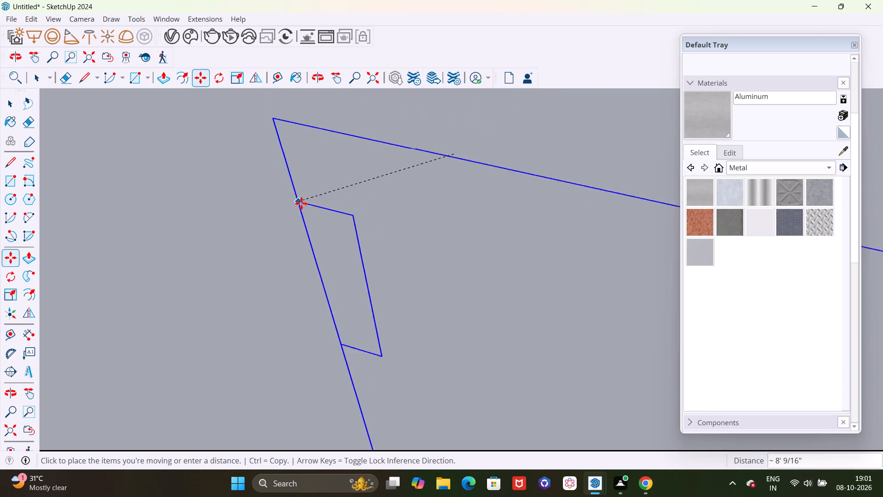
scroll(301, 203, down, 5)
middle_drag(312, 254, 360, 481)
scroll(377, 237, down, 15)
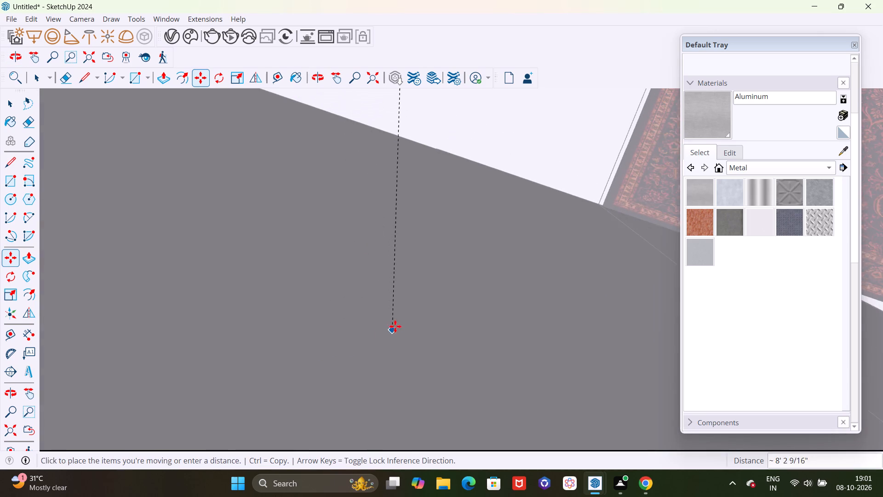
scroll(395, 326, down, 20)
scroll(395, 326, down, 18)
middle_drag(411, 335, 414, 306)
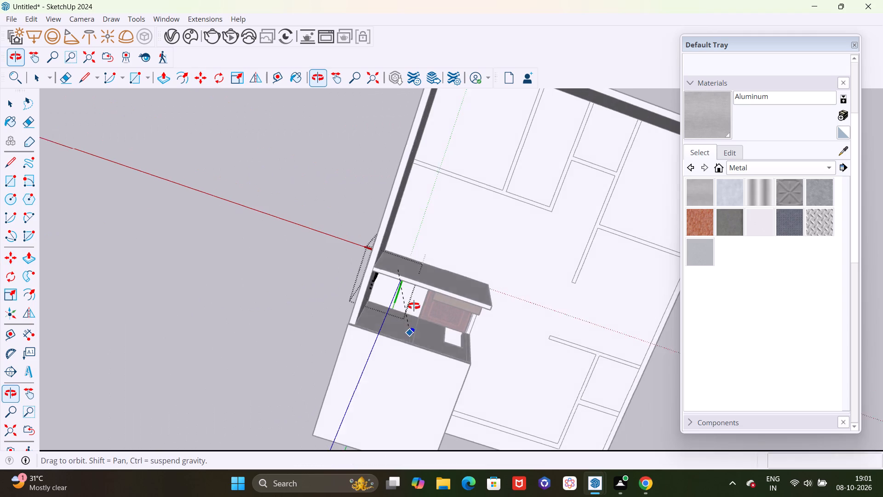
middle_drag(414, 306, 382, 243)
scroll(381, 285, up, 5)
middle_drag(402, 301, 412, 243)
scroll(388, 243, up, 4)
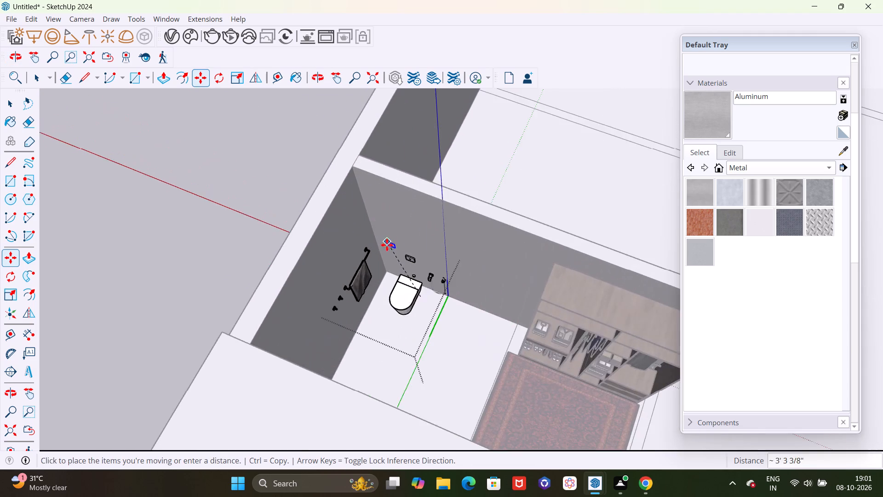
scroll(387, 245, up, 19)
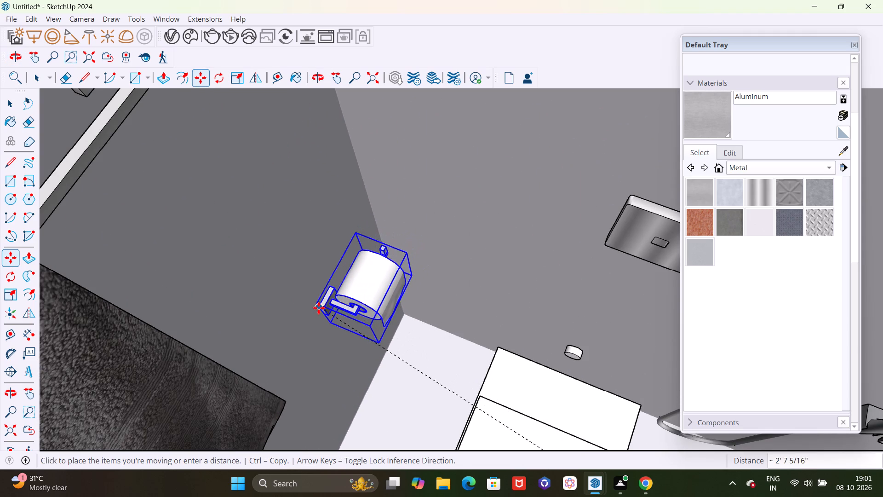
click(301, 347)
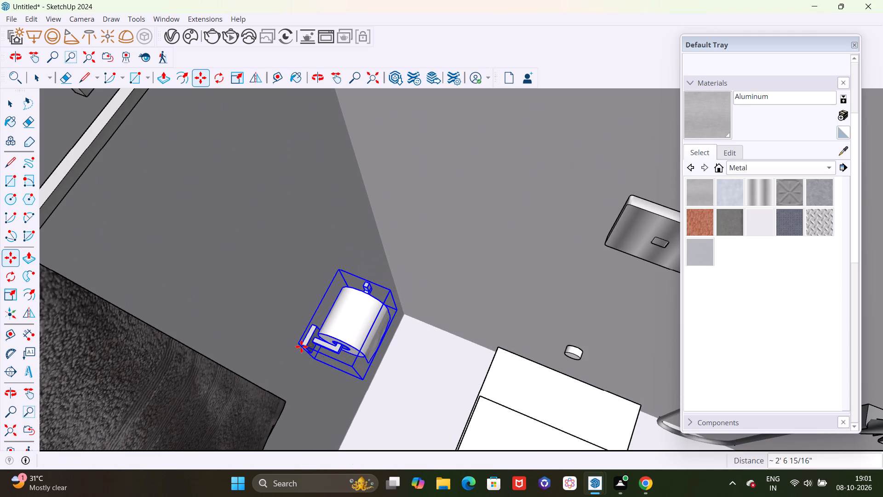
Check the paper holder's fit on the end wall up close, leave the bathroom set, and review the area from several angles.
middle_drag(357, 365, 435, 364)
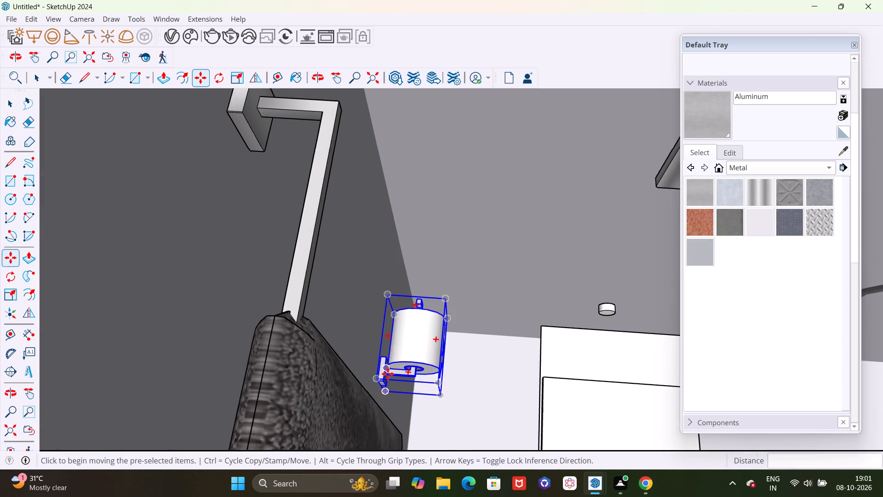
scroll(387, 375, up, 15)
scroll(367, 370, down, 4)
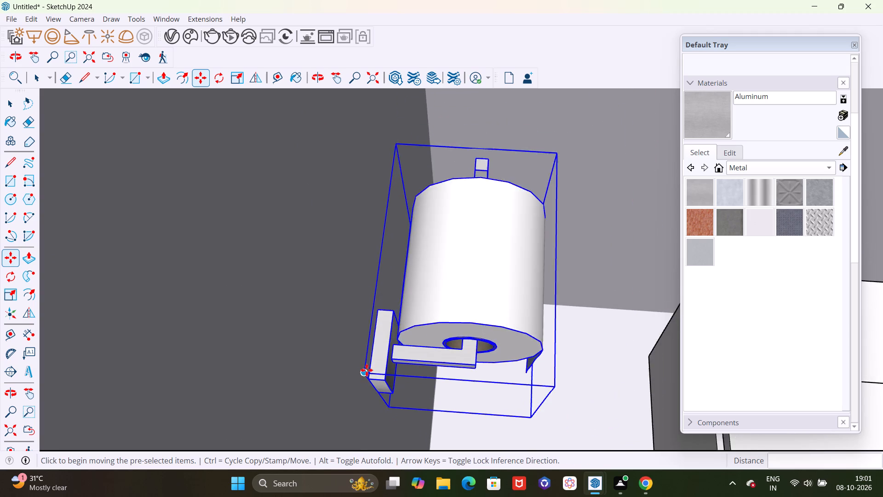
scroll(367, 370, down, 20)
scroll(367, 370, down, 14)
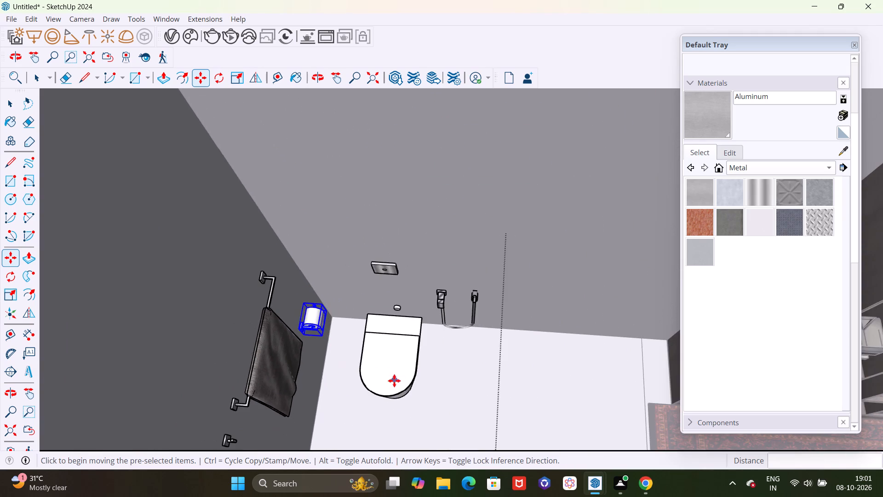
middle_drag(394, 381, 247, 318)
scroll(244, 251, down, 18)
scroll(386, 361, down, 1)
middle_drag(384, 362, 315, 355)
key(space)
click(155, 124)
scroll(178, 166, down, 3)
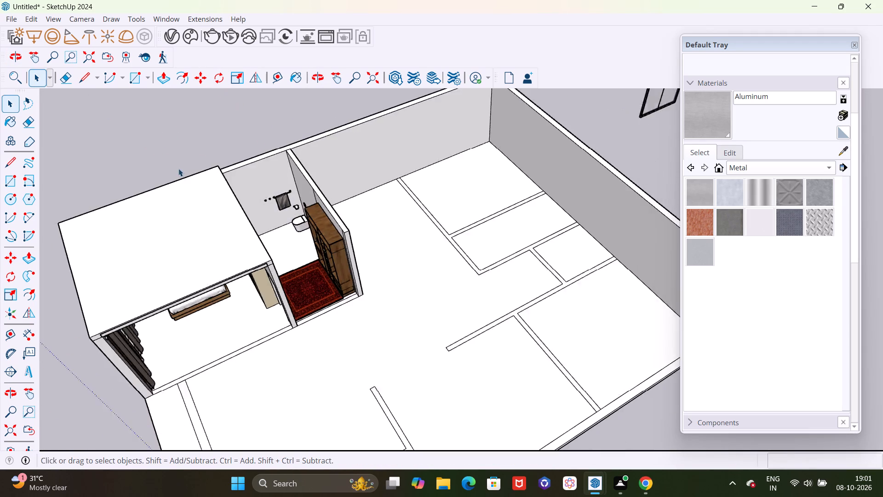
scroll(178, 168, down, 2)
middle_drag(281, 325, 210, 303)
scroll(297, 156, up, 11)
middle_drag(303, 277, 453, 278)
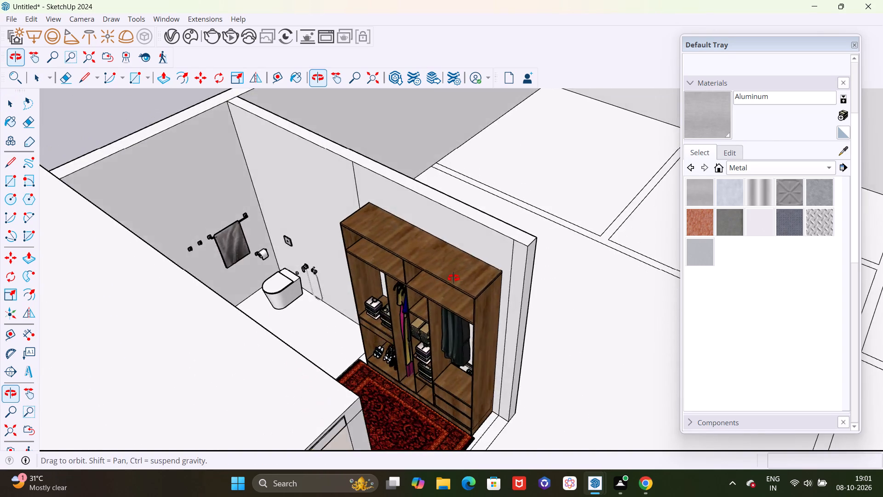
middle_drag(453, 278, 275, 289)
Move the framed two-panel glass partition about 55' from outside the apartment to the rug's inner edge, closing off the bathroom from the wardrobe area.
scroll(187, 259, down, 20)
scroll(187, 259, down, 3)
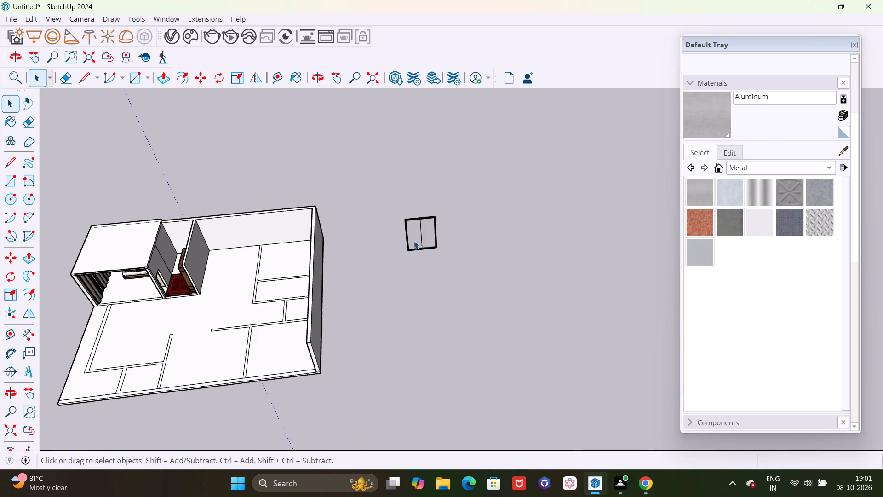
scroll(448, 233, up, 6)
drag(355, 179, 528, 323)
scroll(421, 275, up, 5)
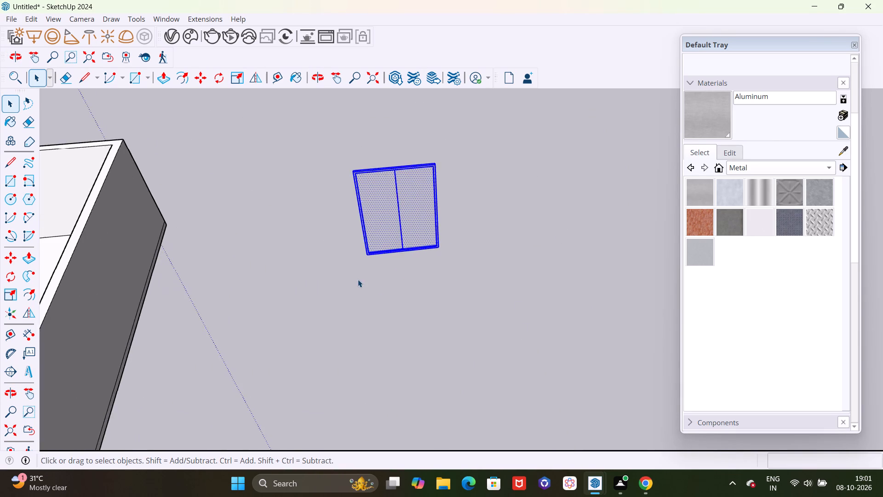
middle_drag(358, 279, 658, 325)
key(m)
scroll(498, 328, up, 20)
scroll(498, 328, up, 1)
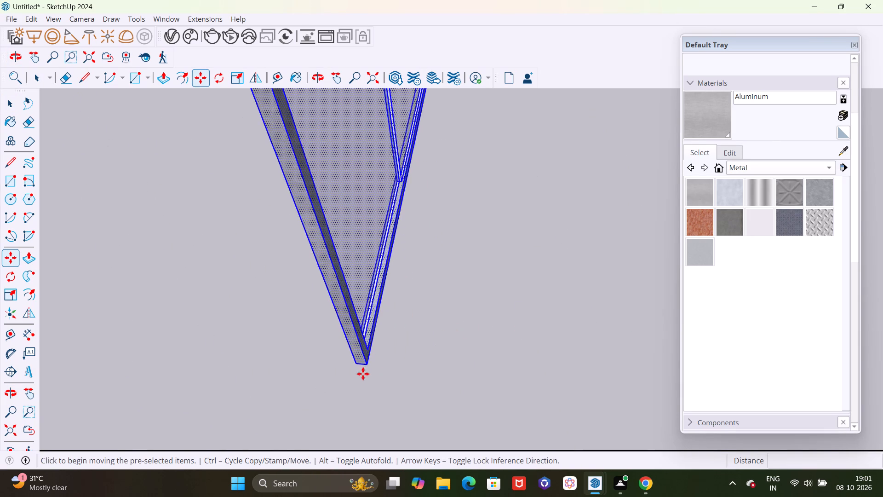
scroll(363, 374, up, 9)
click(374, 360)
scroll(400, 344, down, 9)
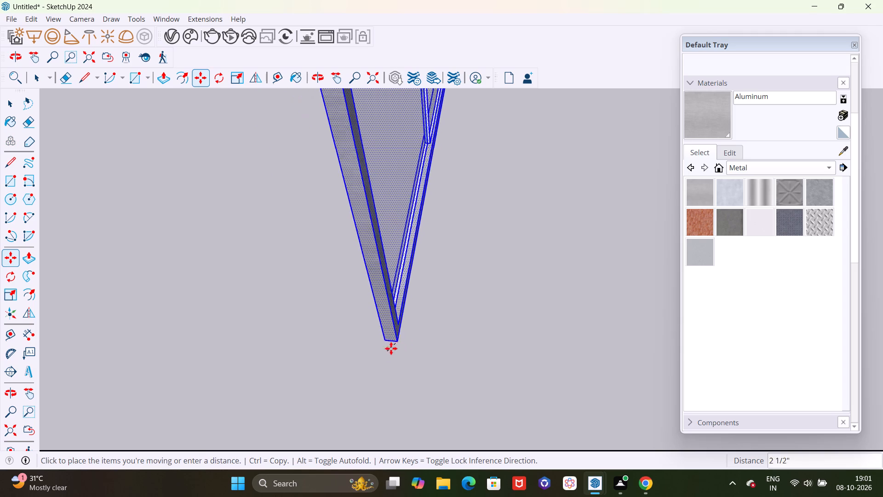
scroll(391, 348, down, 20)
scroll(391, 348, down, 14)
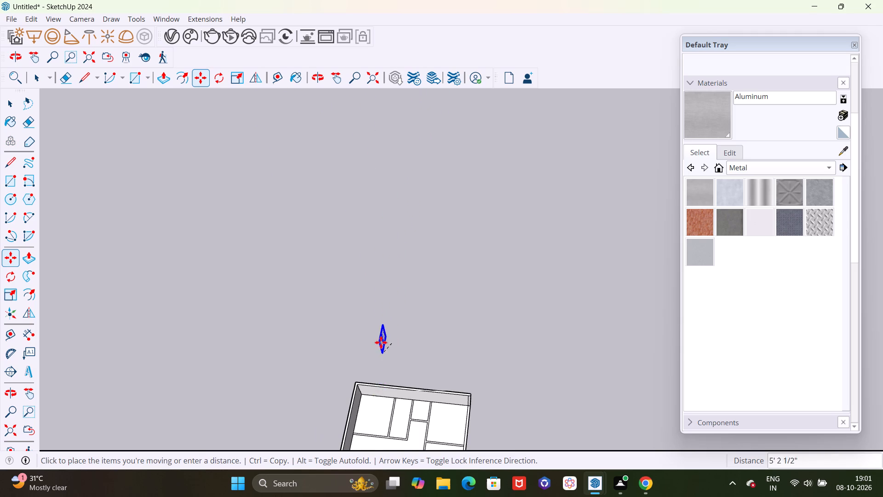
scroll(377, 339, down, 12)
scroll(380, 378, up, 20)
scroll(380, 378, up, 1)
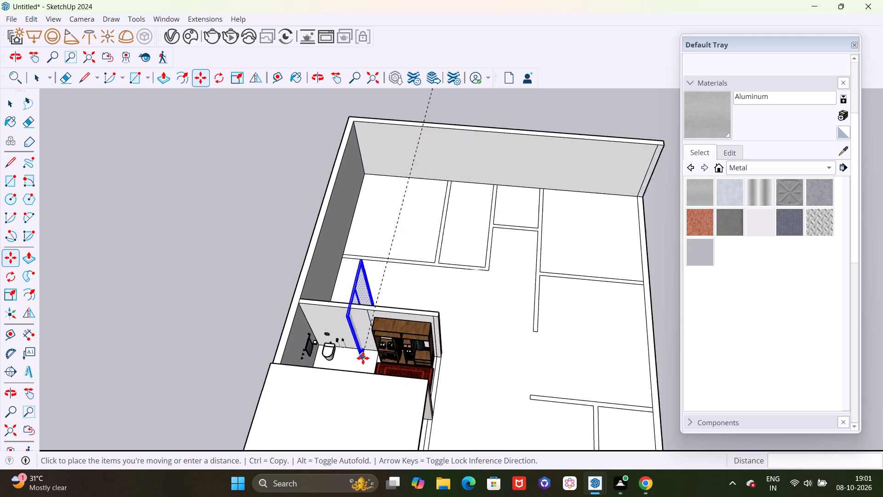
scroll(363, 358, up, 7)
middle_drag(385, 387, 107, 310)
scroll(297, 364, up, 3)
scroll(349, 348, up, 8)
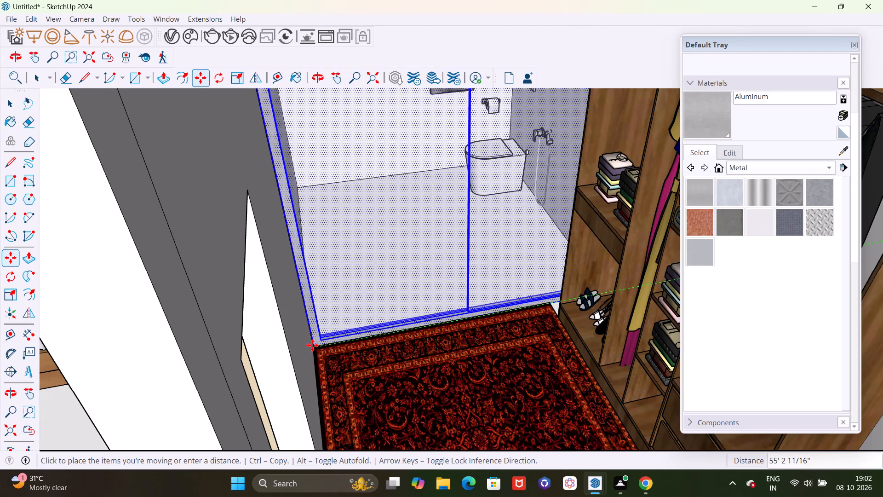
scroll(310, 350, up, 5)
middle_drag(319, 359, 193, 308)
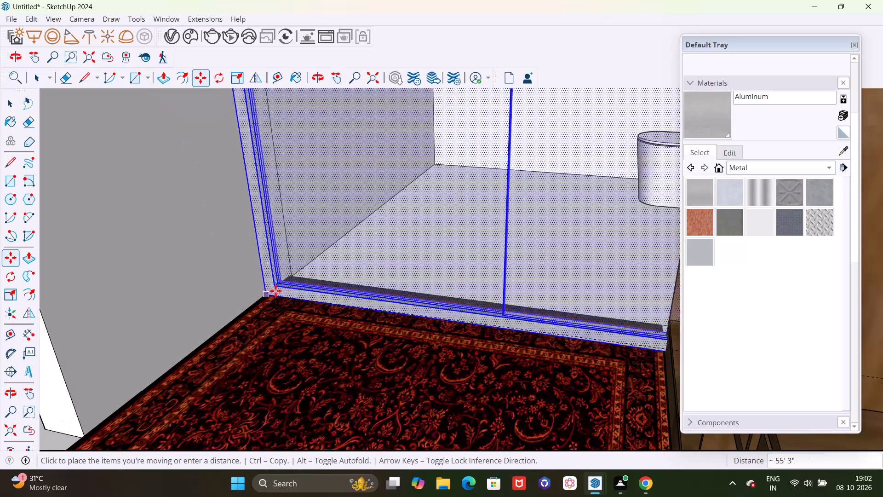
click(293, 275)
scroll(284, 280, down, 5)
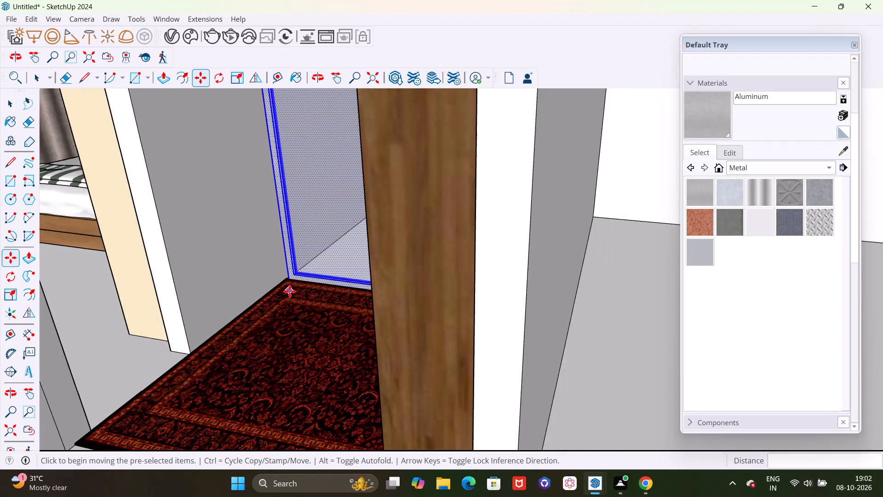
Deselect the glass partition and examine its fit between the bathroom and the wardrobe area from several angles.
scroll(290, 291, down, 11)
middle_drag(270, 301, 396, 288)
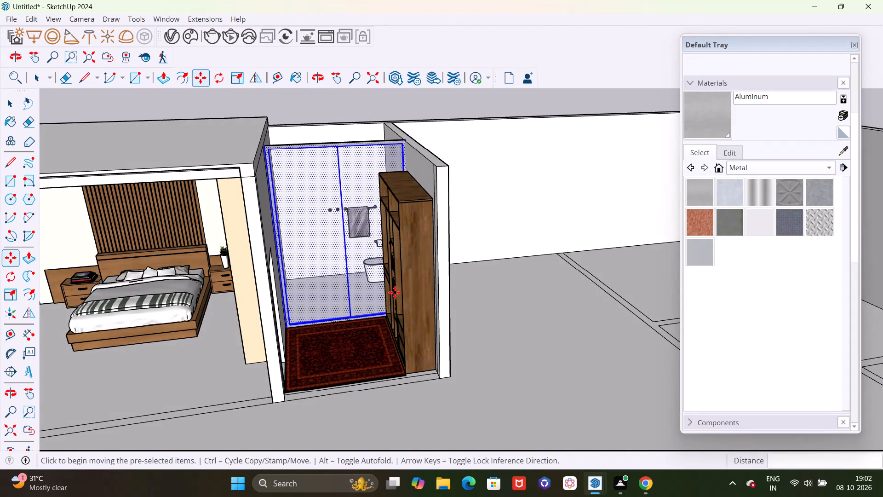
key(space)
scroll(370, 320, down, 11)
click(386, 202)
scroll(375, 225, down, 4)
middle_drag(370, 294, 432, 352)
scroll(427, 349, up, 18)
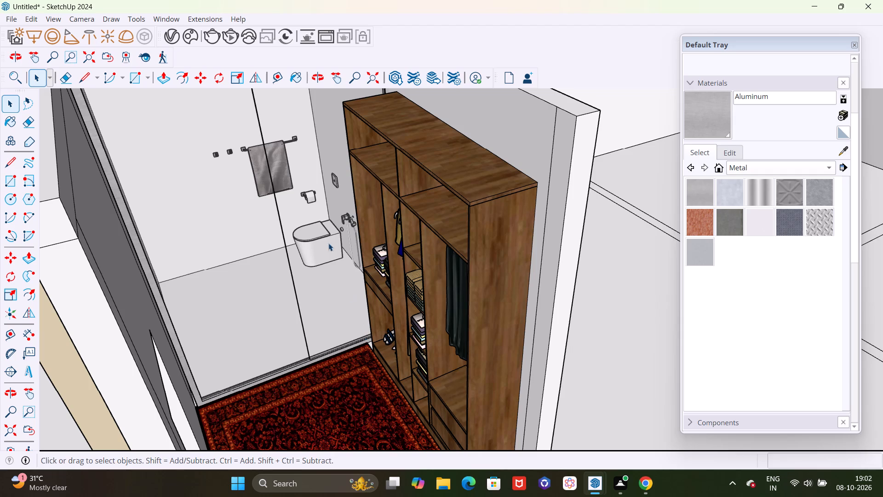
middle_drag(315, 218, 308, 206)
scroll(292, 190, down, 4)
middle_drag(304, 247, 397, 298)
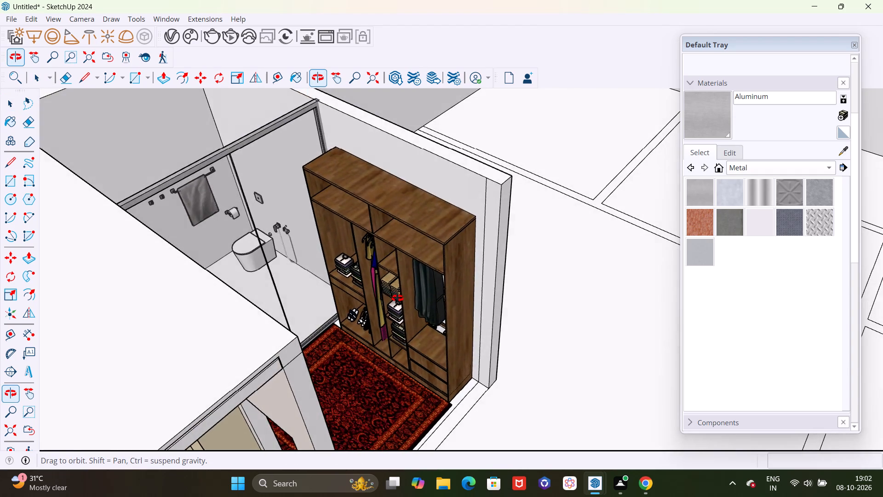
middle_drag(397, 298, 344, 193)
scroll(427, 200, down, 11)
middle_drag(401, 298, 325, 188)
scroll(306, 150, up, 11)
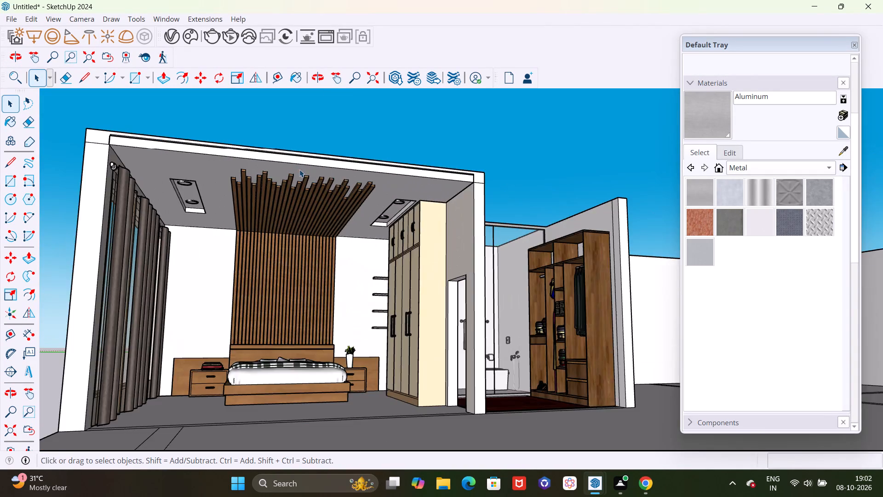
Inspect the bedroom's slatted feature wall, the open wardrobe and the bathroom doorway from inside, outside and above.
scroll(299, 169, up, 6)
middle_drag(298, 369, 289, 324)
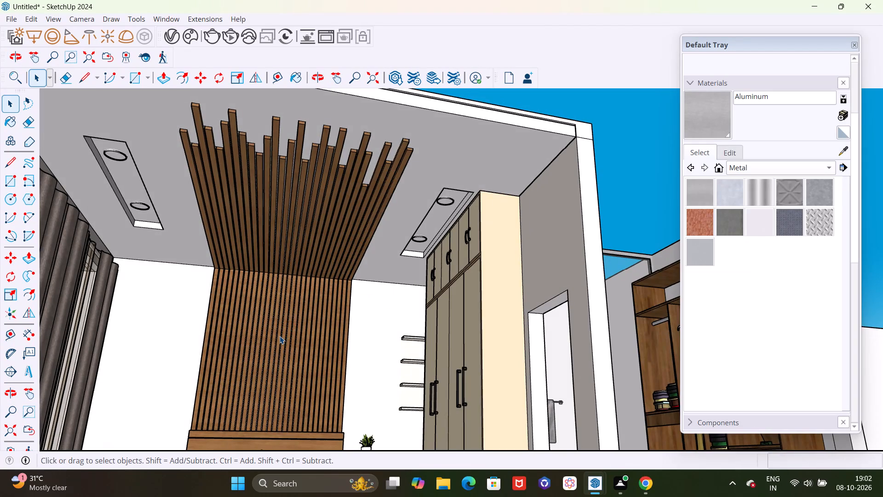
scroll(232, 341, down, 4)
middle_drag(231, 321, 307, 488)
scroll(346, 423, down, 4)
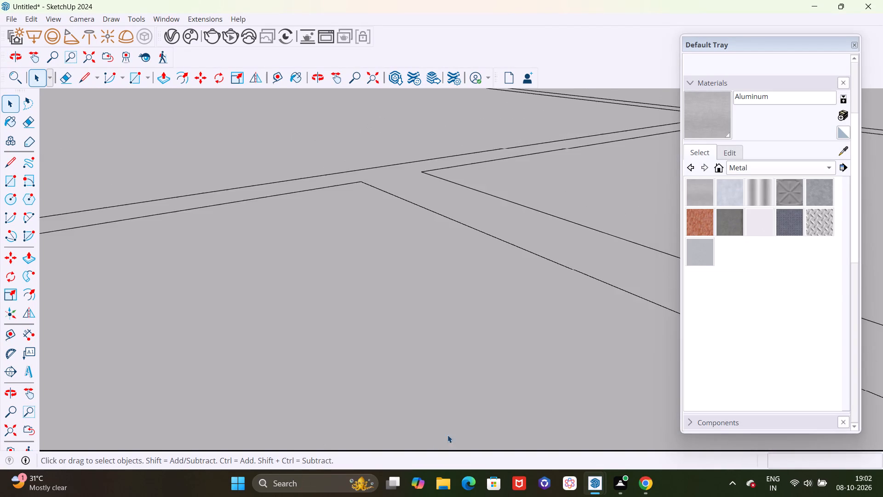
scroll(447, 435, down, 20)
scroll(447, 435, down, 11)
middle_drag(355, 335, 584, 350)
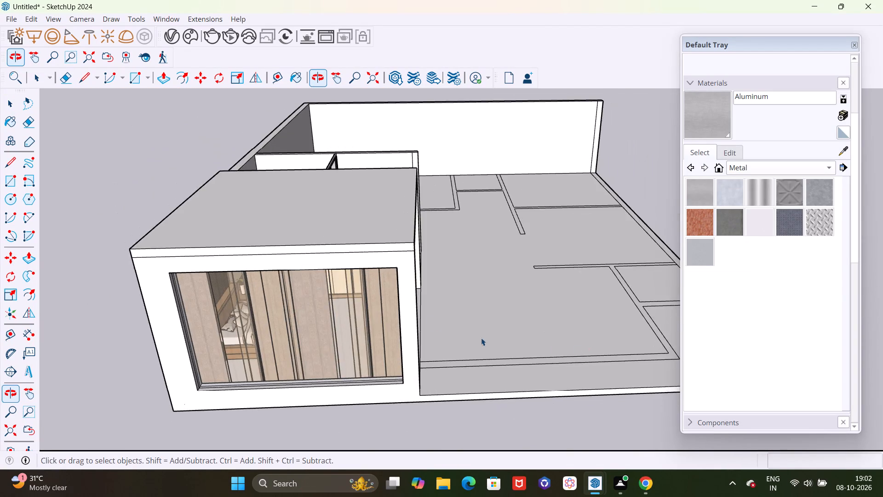
scroll(441, 330, up, 1)
middle_drag(480, 351, 371, 317)
scroll(397, 230, up, 10)
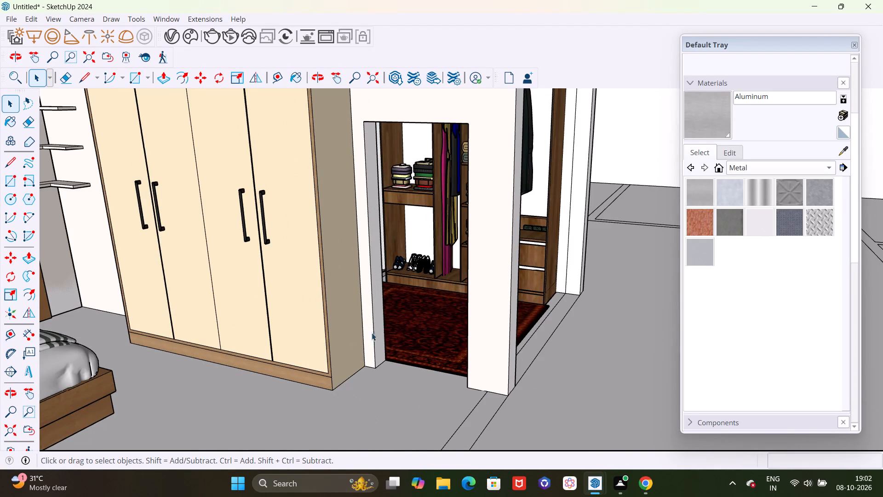
scroll(396, 348, down, 1)
middle_drag(463, 405, 335, 418)
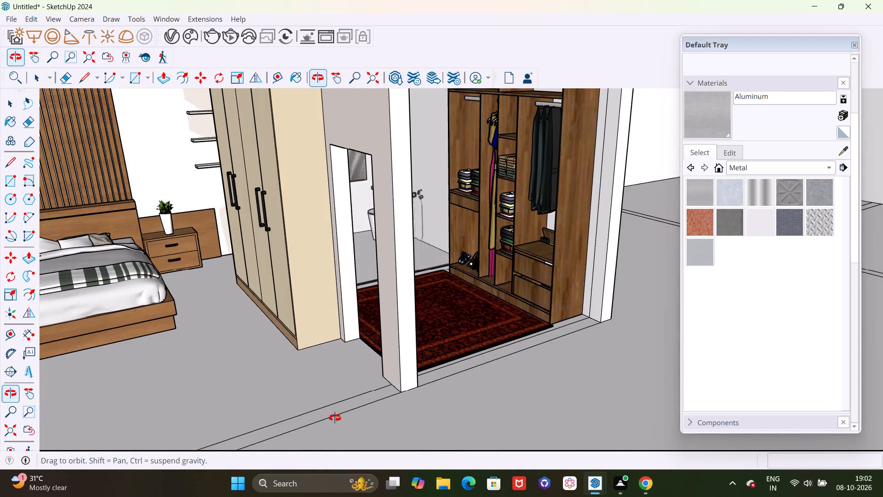
middle_drag(335, 418, 241, 415)
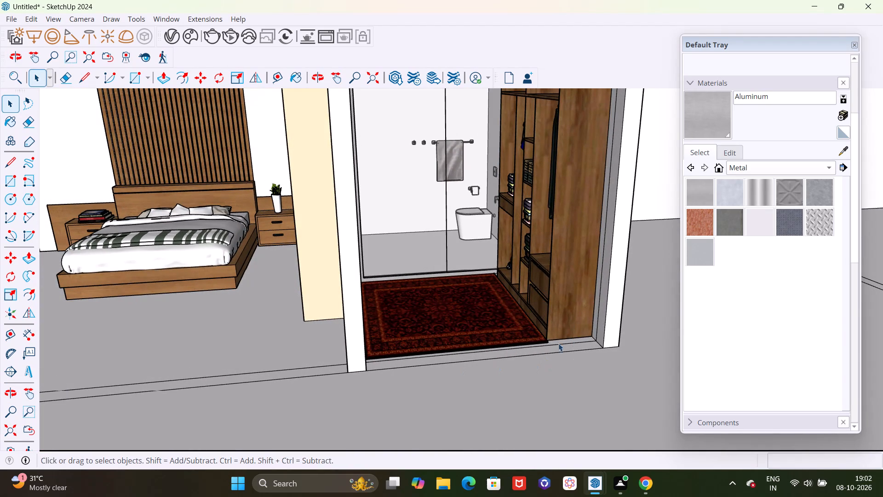
scroll(500, 255, down, 7)
middle_drag(499, 265, 531, 422)
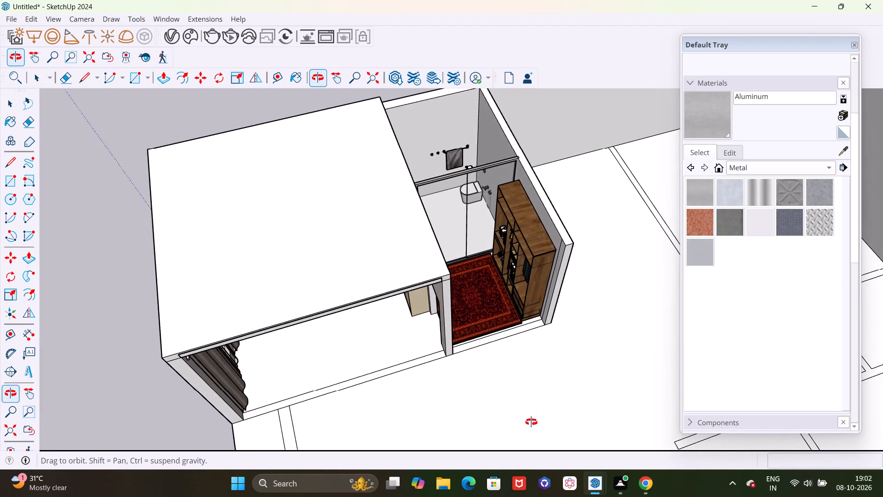
middle_drag(531, 422, 411, 320)
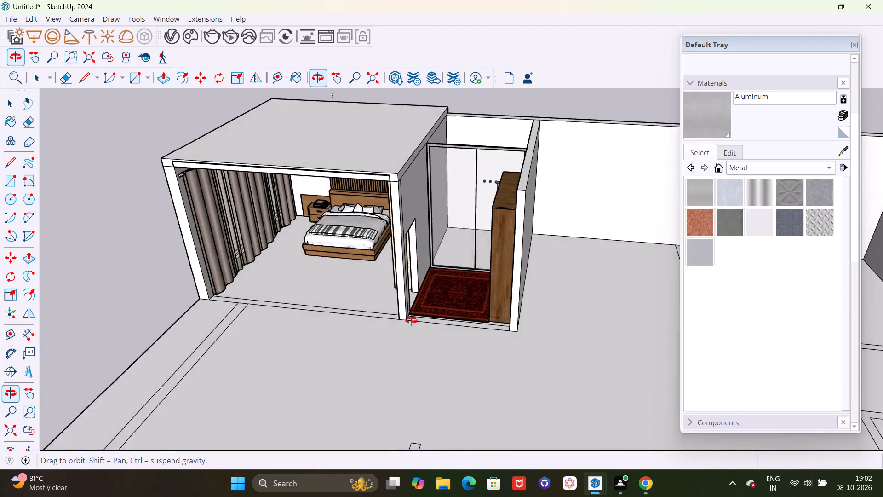
middle_drag(411, 320, 401, 447)
Examine the bathroom wall hooks up close, and compare the bedroom and wardrobe area from the open front.
scroll(510, 122, up, 20)
scroll(510, 122, up, 3)
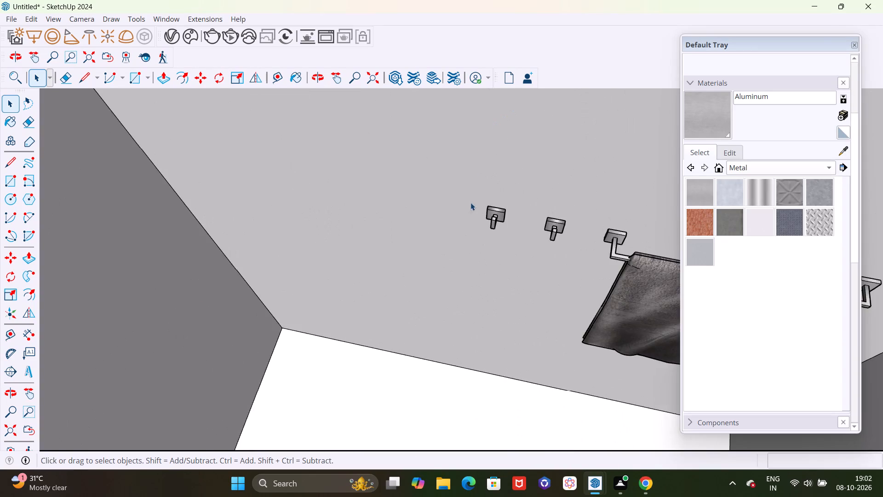
scroll(461, 202, down, 5)
scroll(406, 214, down, 16)
middle_drag(363, 291, 584, 20)
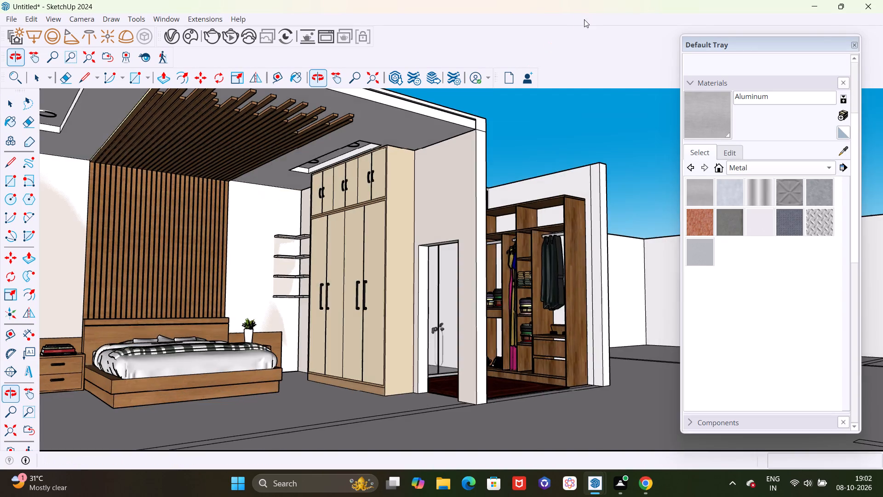
scroll(461, 85, down, 17)
middle_drag(466, 112, 323, 187)
scroll(385, 107, up, 2)
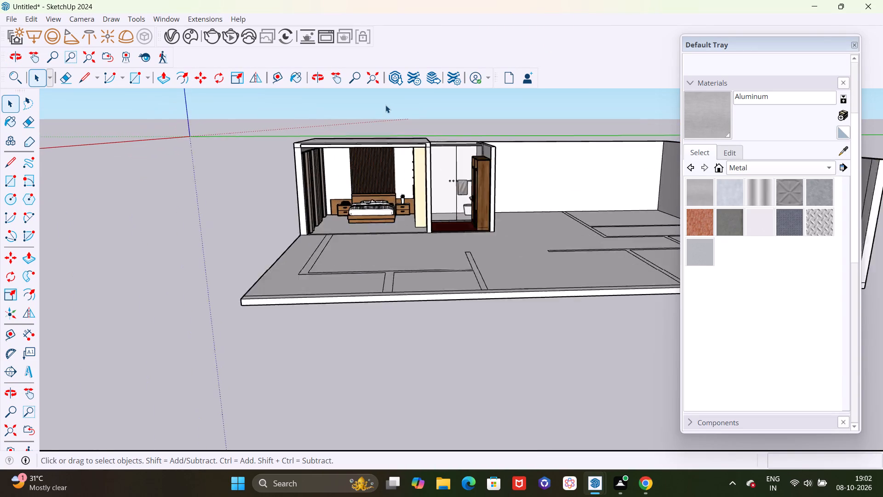
scroll(385, 105, up, 8)
middle_drag(414, 208, 495, 143)
scroll(409, 205, up, 1)
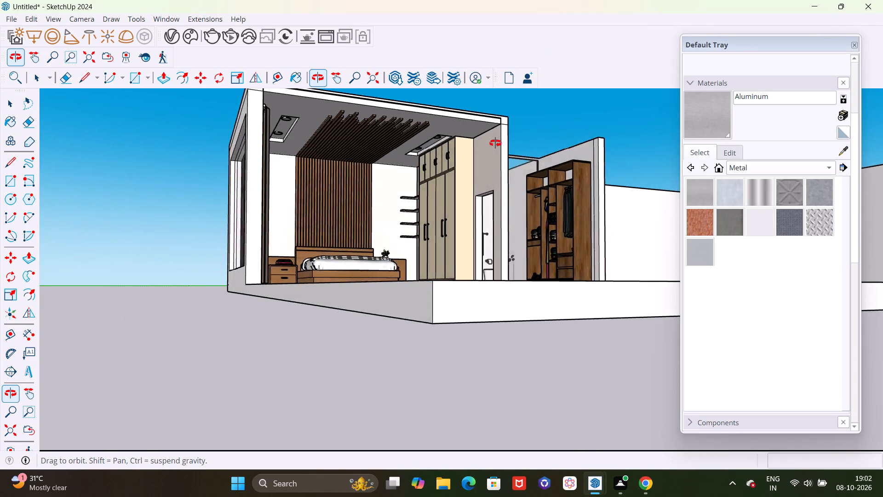
middle_drag(495, 143, 452, 222)
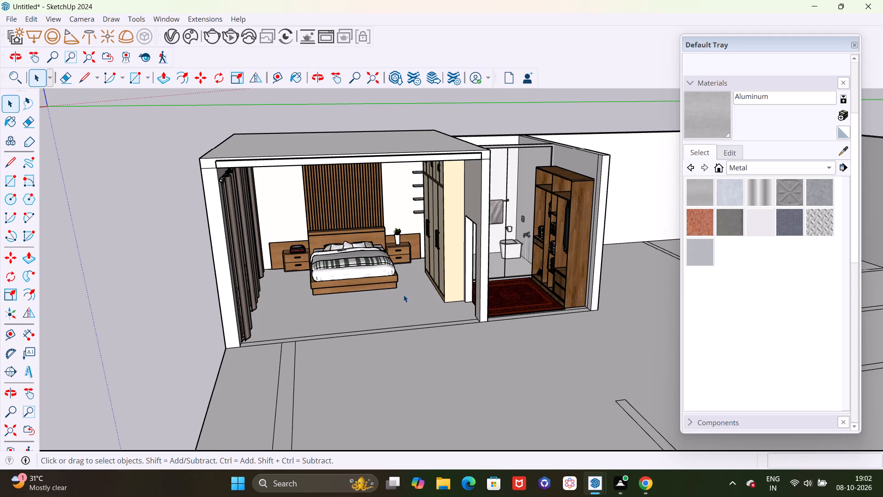
middle_drag(403, 295, 401, 213)
Frame the bedroom's slatted wall and ceiling, run a V-Ray test render of that view, and close the render window.
scroll(416, 108, up, 11)
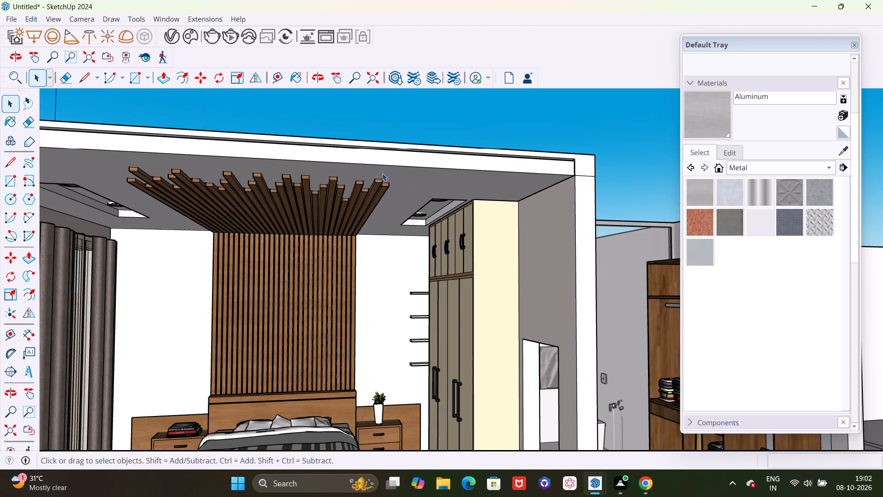
scroll(423, 169, down, 3)
scroll(460, 195, down, 4)
middle_drag(428, 232, 419, 205)
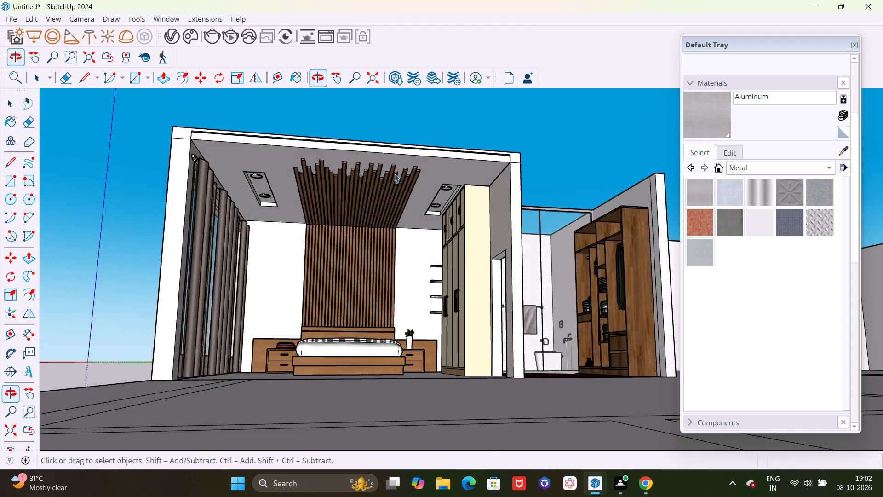
scroll(393, 172, up, 5)
scroll(509, 172, down, 9)
middle_drag(522, 197, 468, 256)
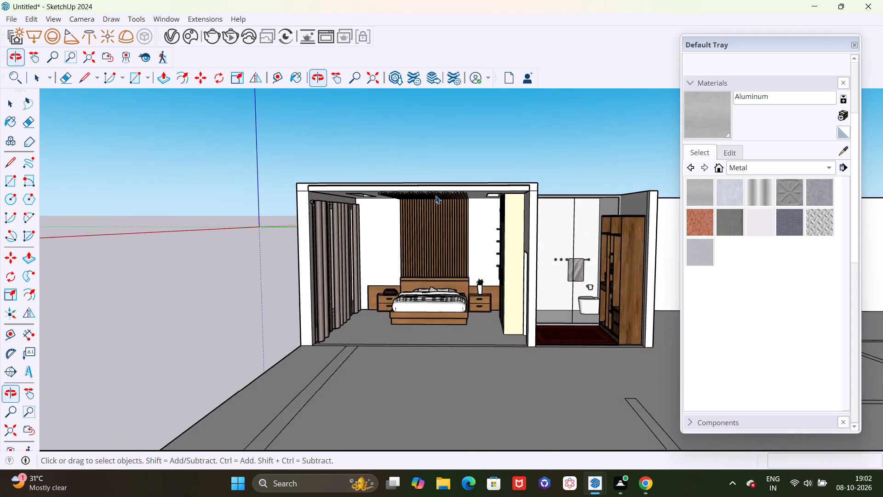
scroll(436, 196, up, 10)
middle_drag(455, 255, 468, 213)
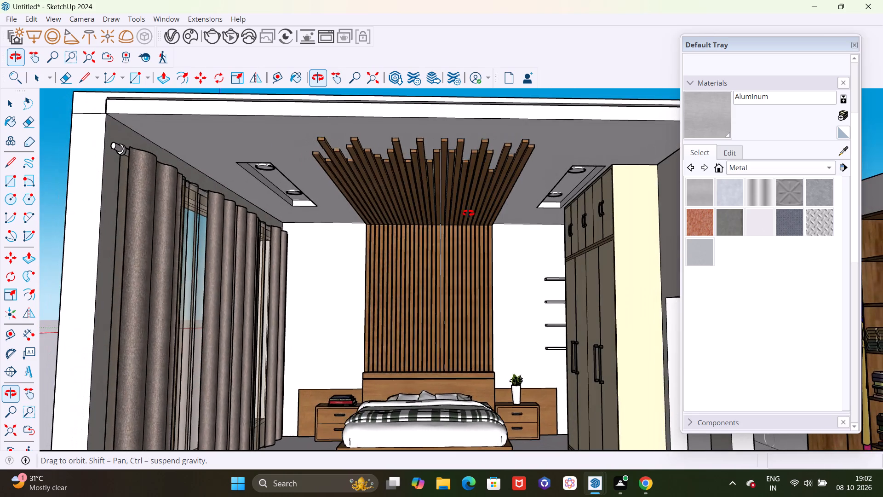
middle_drag(468, 213, 471, 189)
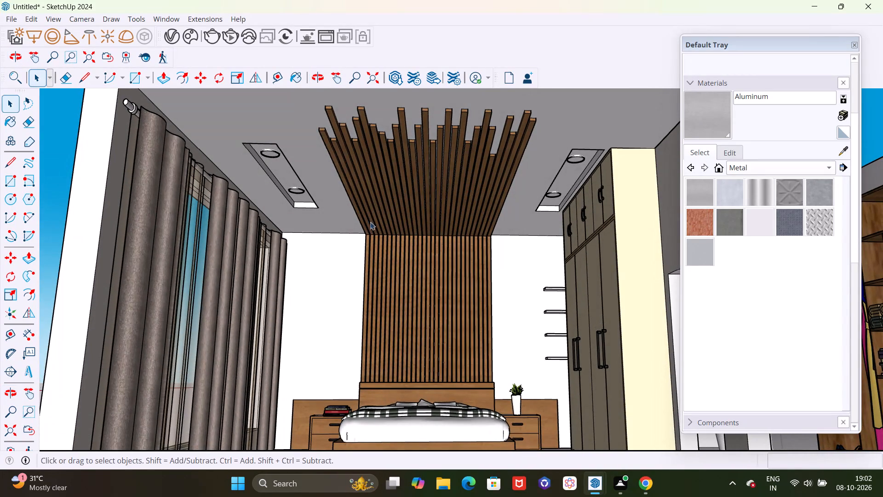
click(337, 76)
drag(367, 230, 314, 218)
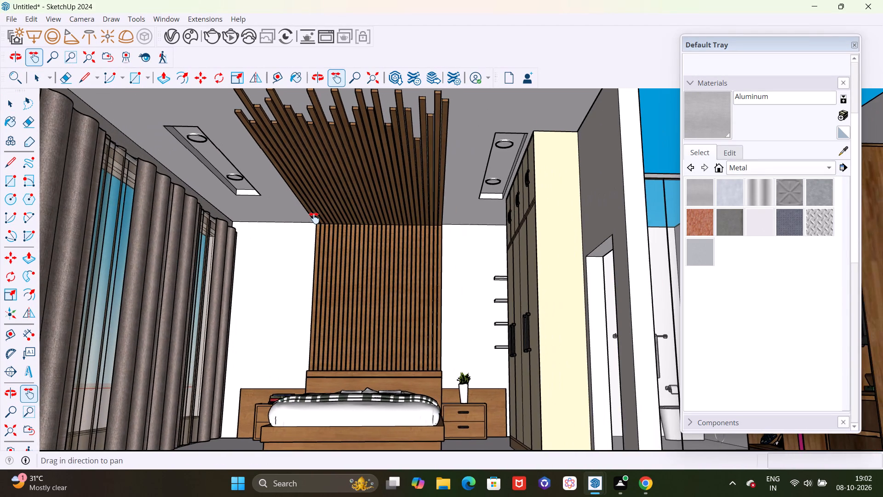
drag(314, 218, 335, 225)
middle_drag(335, 224, 355, 226)
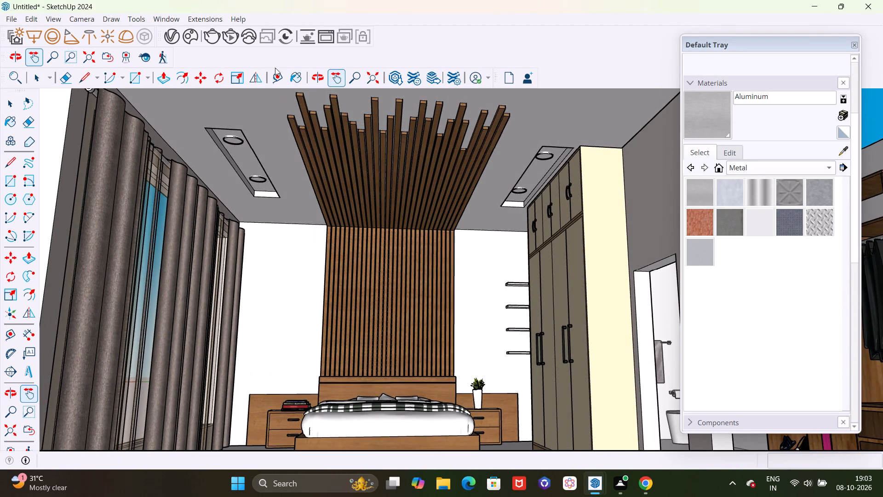
click(220, 40)
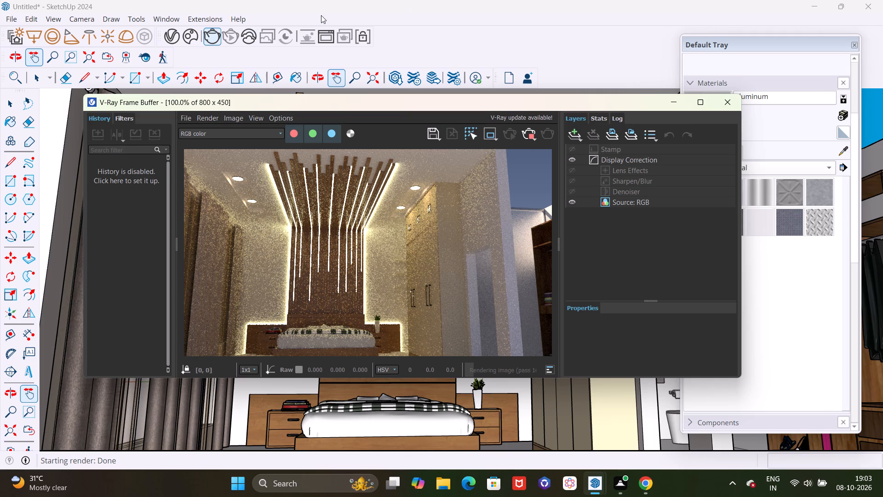
click(731, 105)
Review the whole apartment model and the bathroom and wardrobe layout from above.
scroll(553, 129, down, 2)
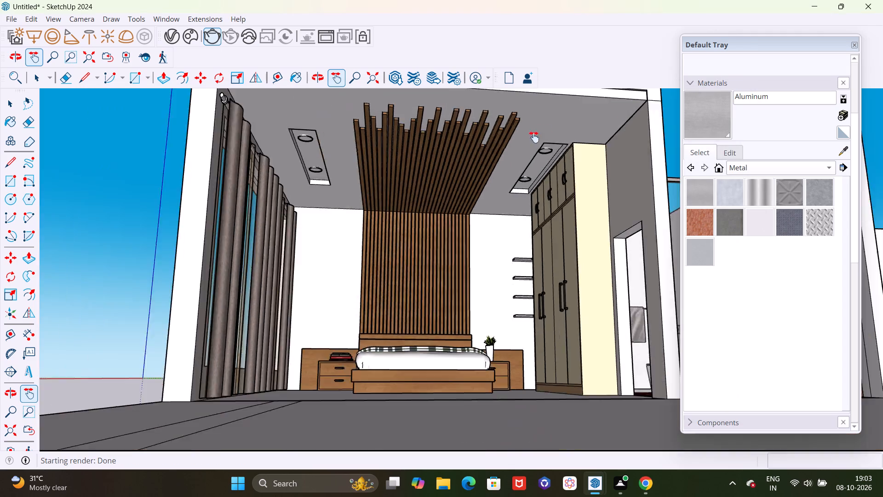
scroll(534, 137, down, 7)
middle_drag(466, 181, 471, 201)
click(374, 84)
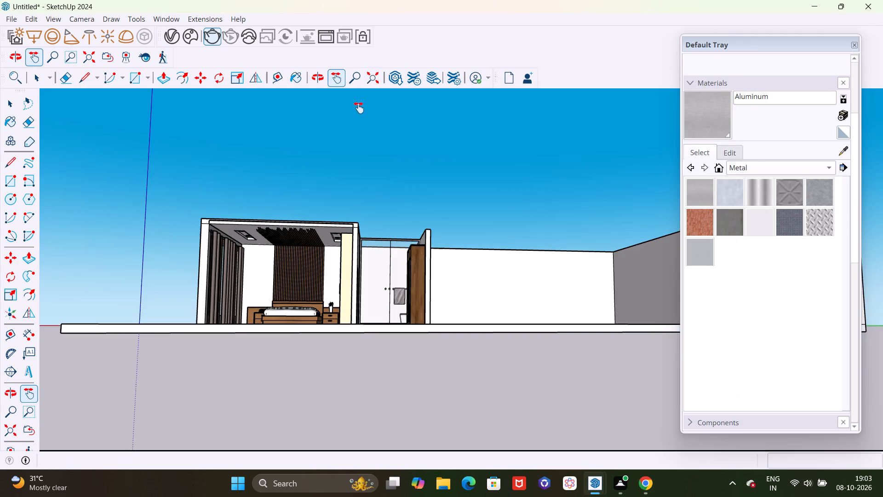
scroll(368, 166, down, 2)
middle_drag(365, 185, 375, 308)
scroll(373, 306, up, 13)
scroll(383, 248, down, 8)
middle_drag(385, 244, 420, 322)
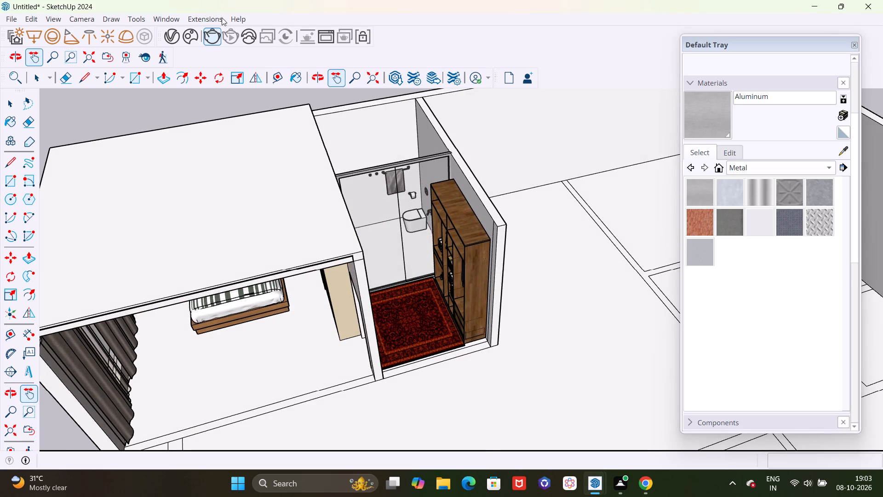
scroll(410, 144, down, 3)
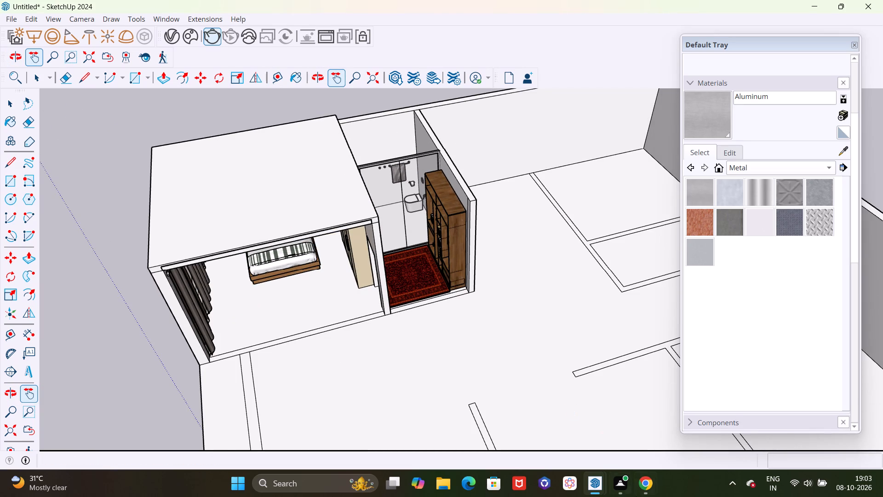
Switch to 3D Warehouse in the browser and search the models for washbasin.
click(640, 483)
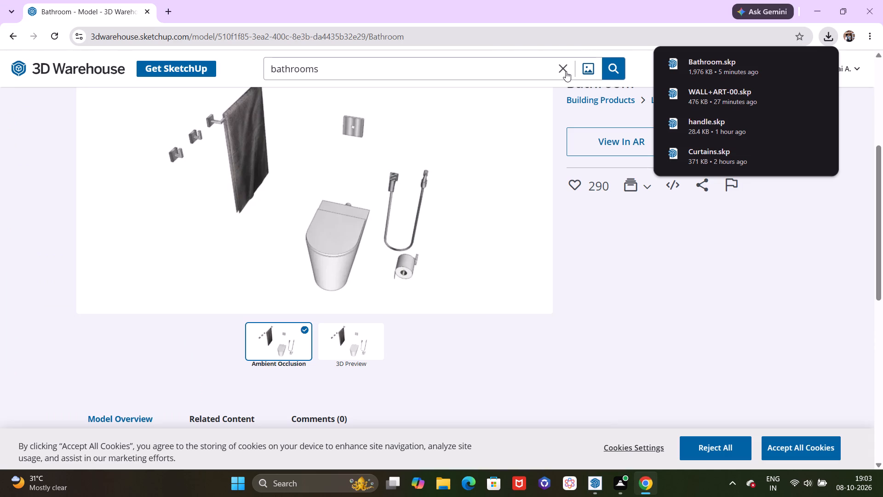
click(562, 71)
click(425, 78)
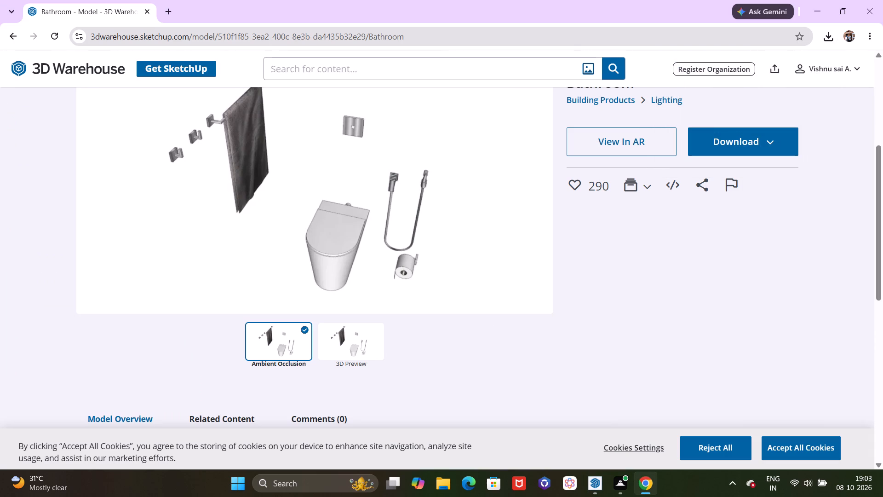
text(wa)
key(s)
key(h)
key(r)
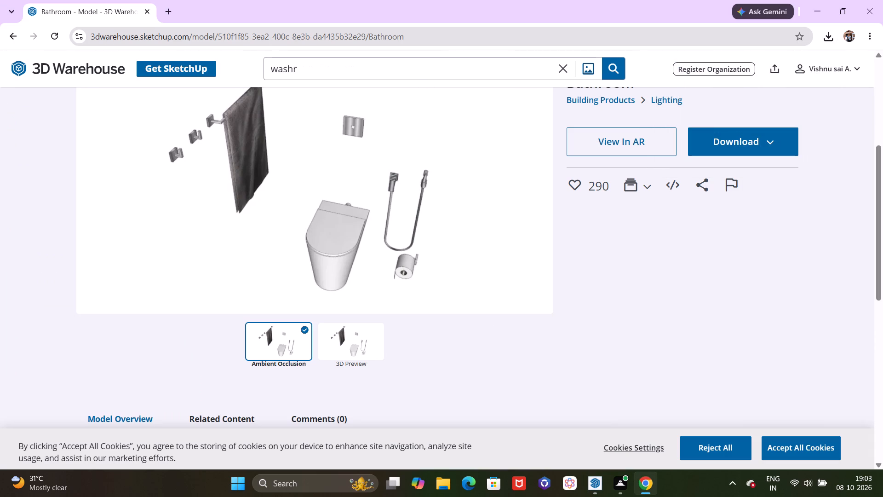
key(BackSpace)
text(basin)
key(Return)
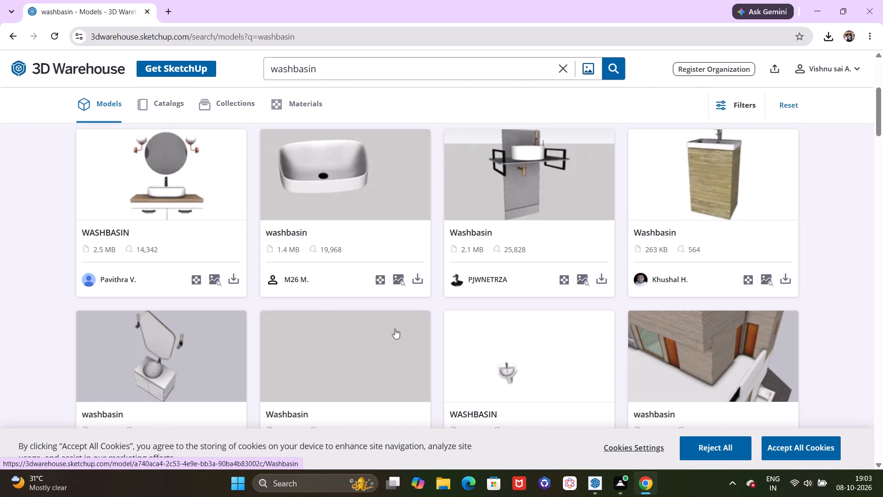
Browse the washbasin search results for a basin model that suits the bathroom.
scroll(390, 318, down, 5)
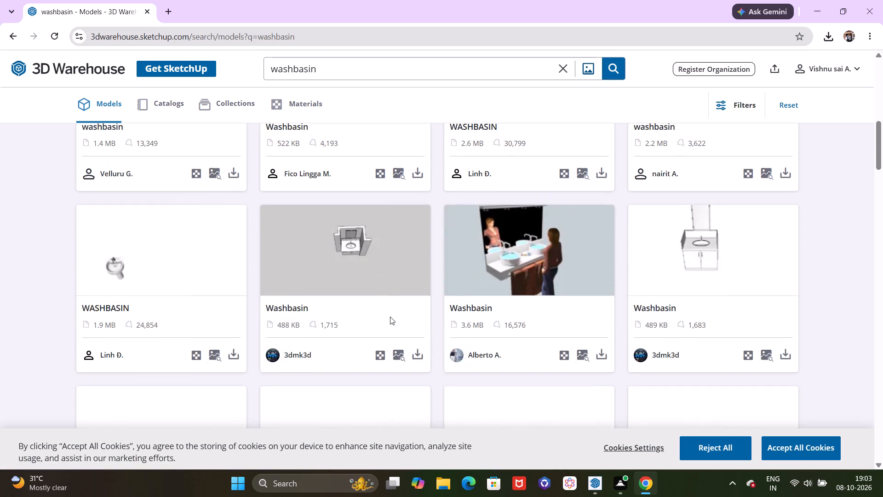
scroll(390, 317, down, 2)
scroll(390, 317, up, 3)
scroll(390, 317, down, 3)
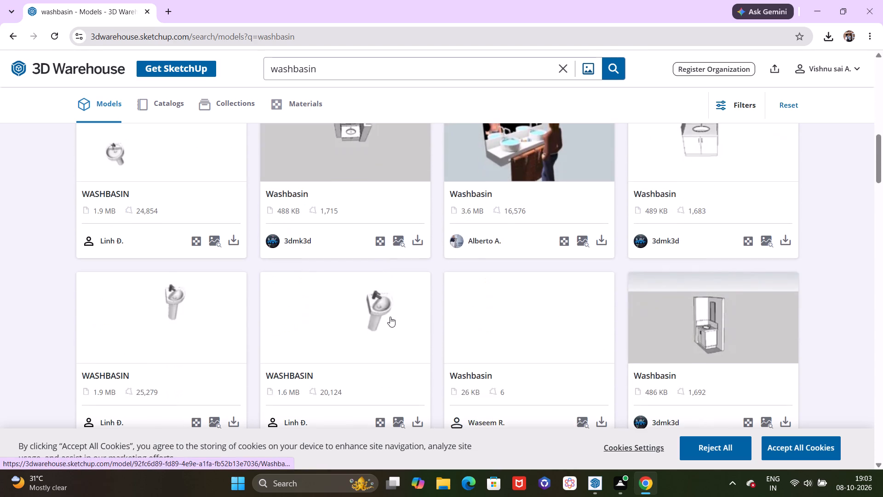
scroll(390, 317, down, 8)
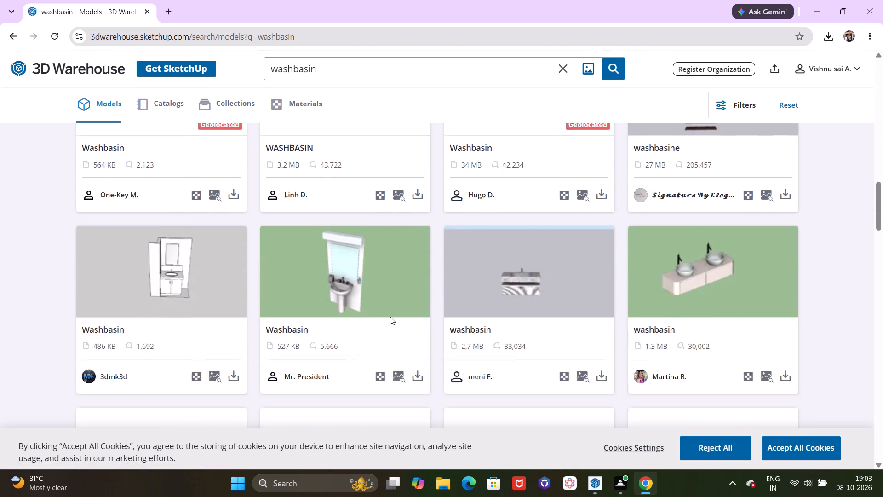
scroll(390, 317, down, 3)
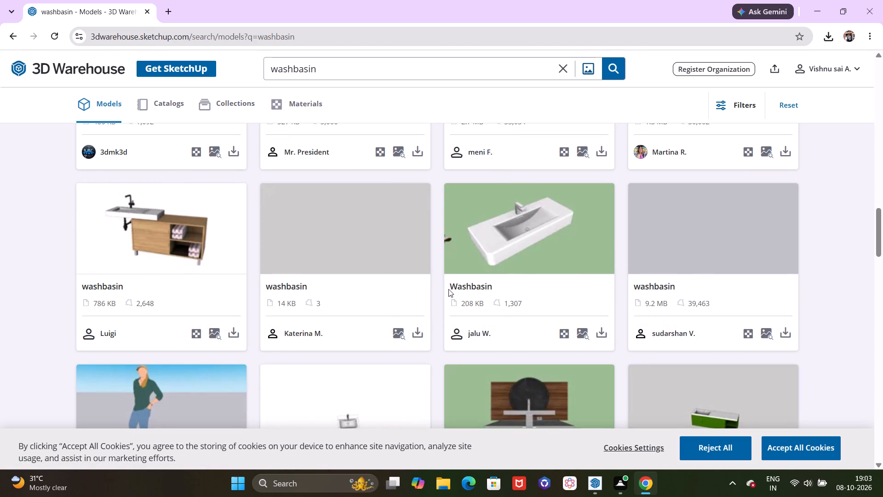
scroll(500, 265, down, 3)
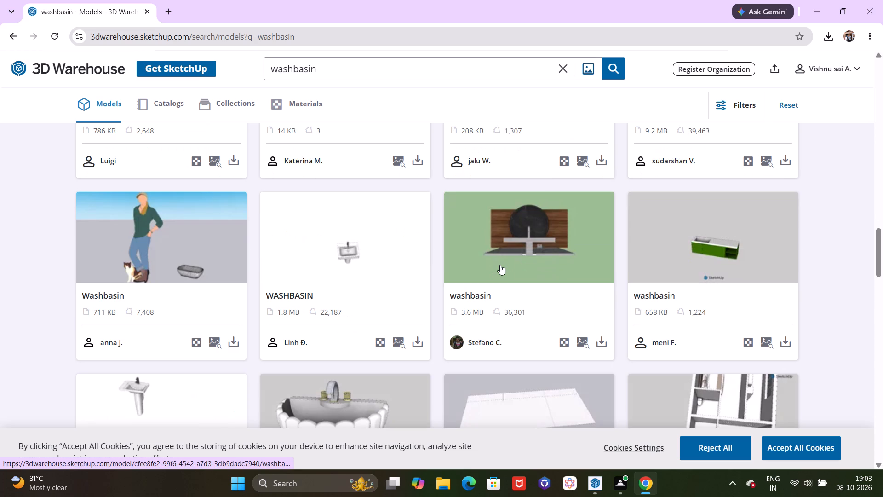
scroll(500, 265, down, 5)
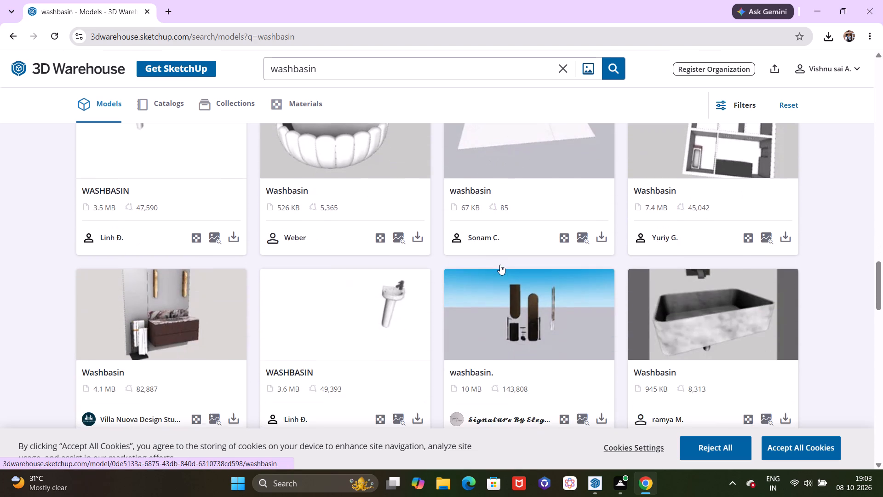
scroll(500, 265, down, 5)
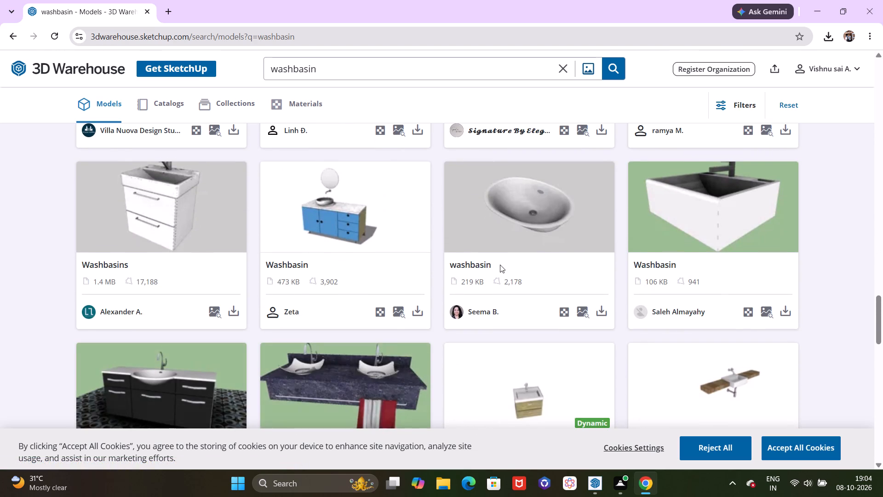
scroll(500, 265, down, 4)
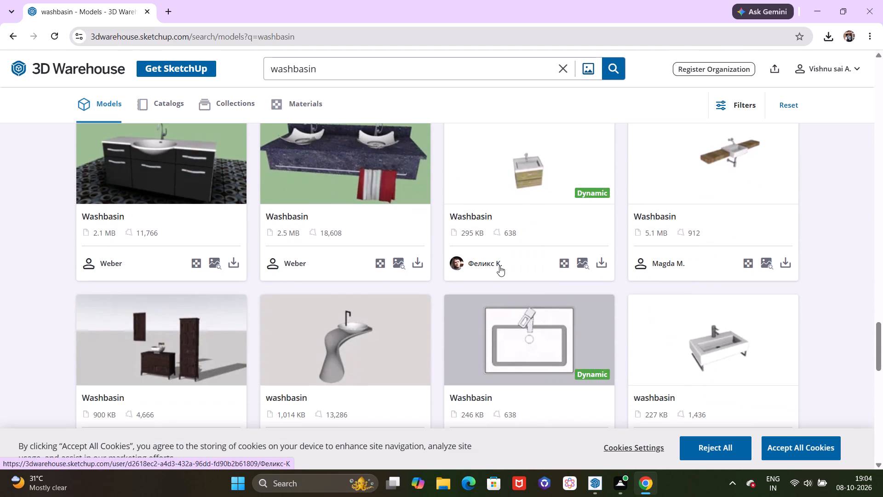
scroll(499, 267, down, 4)
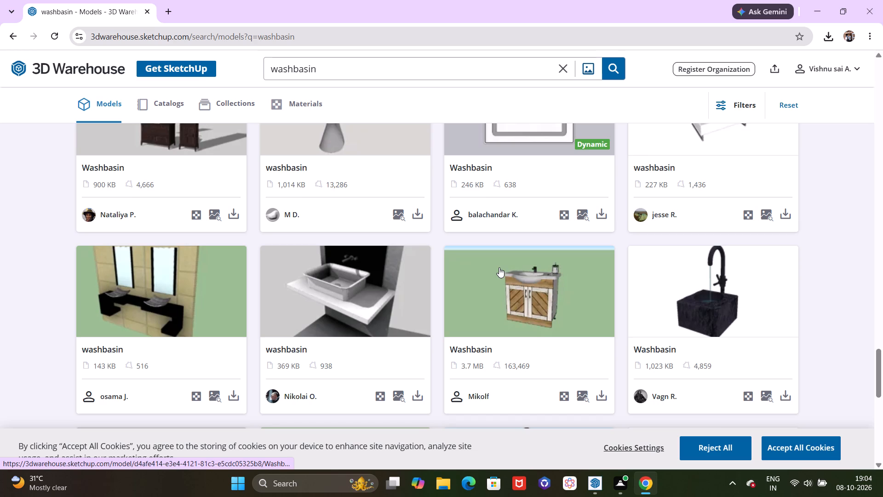
scroll(499, 267, down, 4)
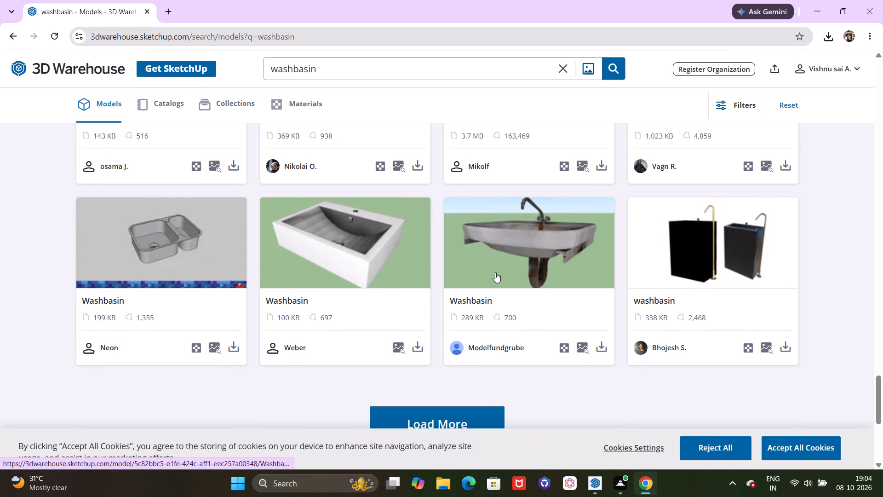
scroll(495, 272, up, 17)
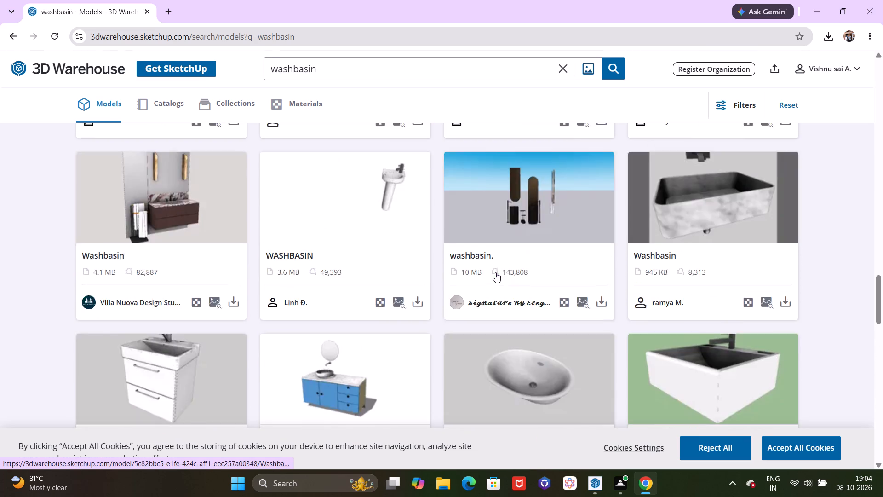
scroll(495, 272, up, 20)
scroll(495, 272, up, 13)
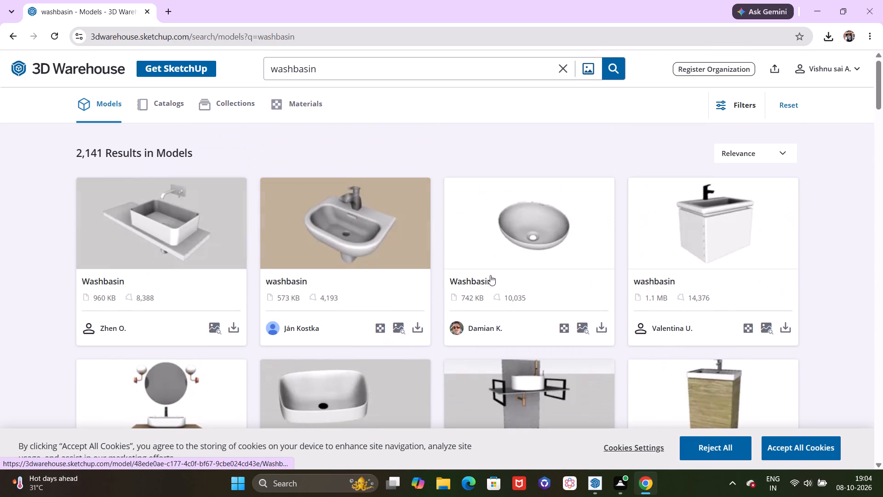
scroll(489, 275, down, 1)
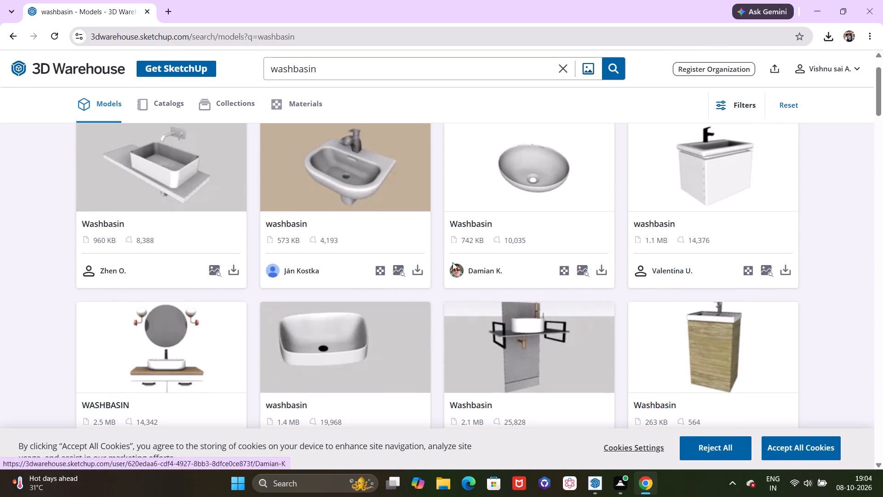
Open the Washbasin model with the rectangular basin on a countertop slab and wall-mounted tap, and download it.
click(163, 175)
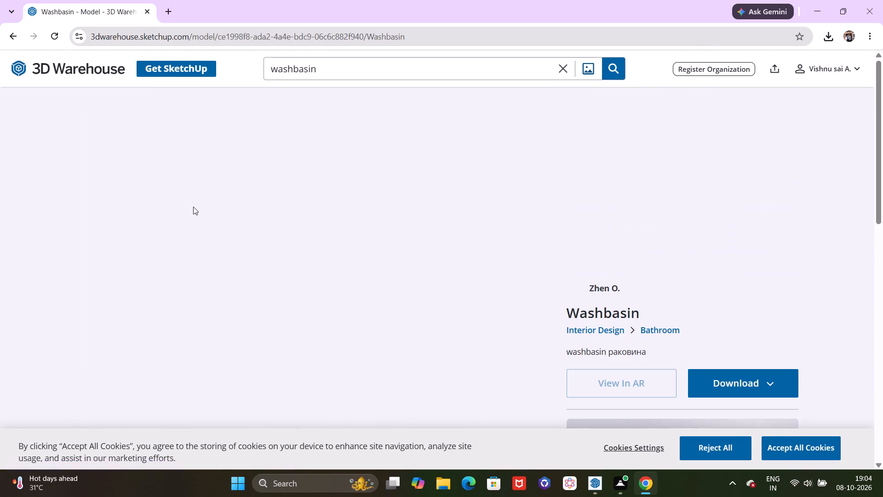
scroll(278, 211, down, 2)
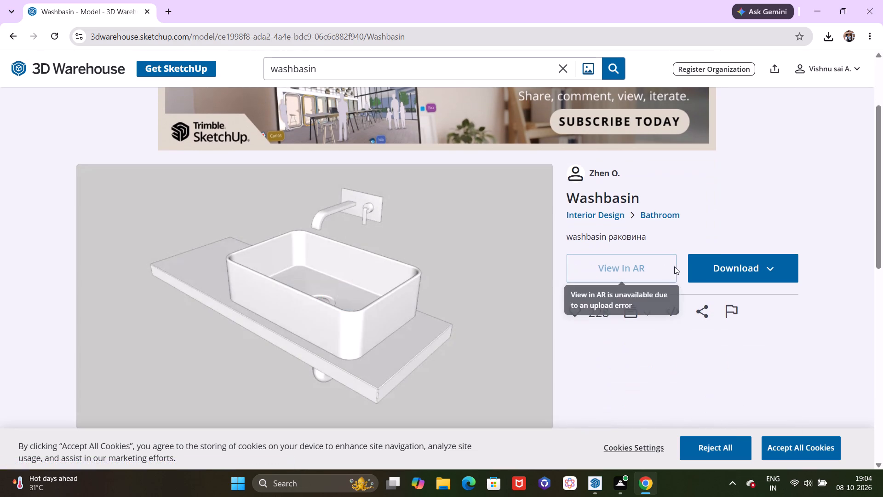
click(718, 262)
click(737, 297)
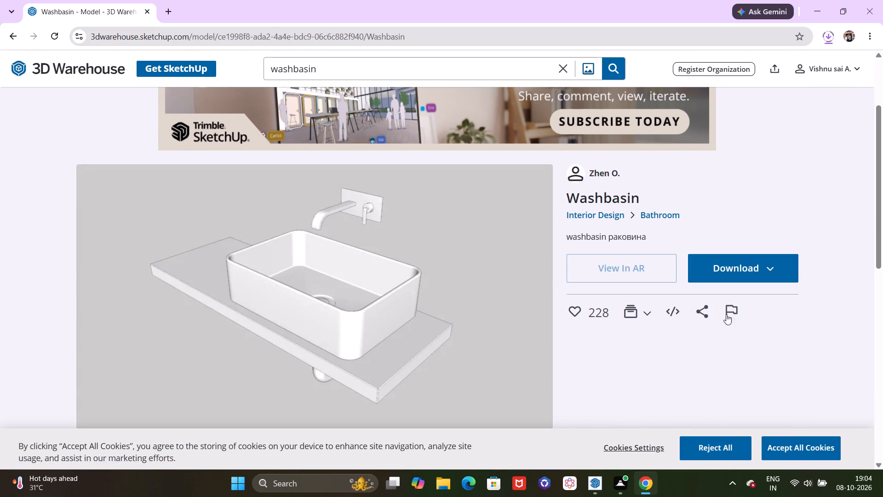
Return to the SketchUp model, import the washbasin file from Downloads, and place it on the open floor outside the wardrobe room.
click(593, 481)
click(553, 427)
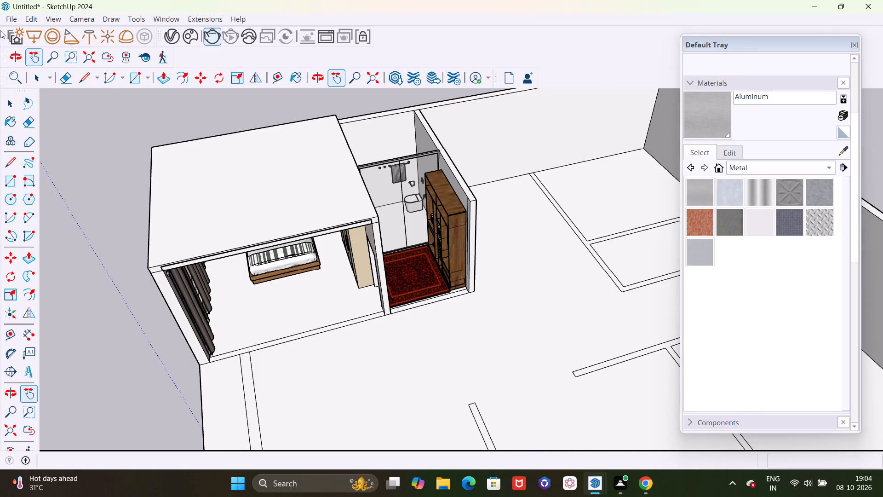
click(13, 17)
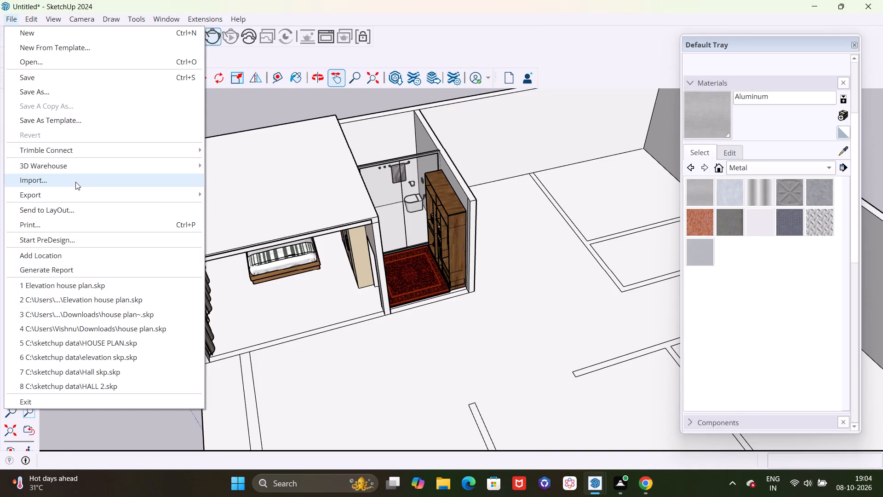
click(75, 182)
click(122, 127)
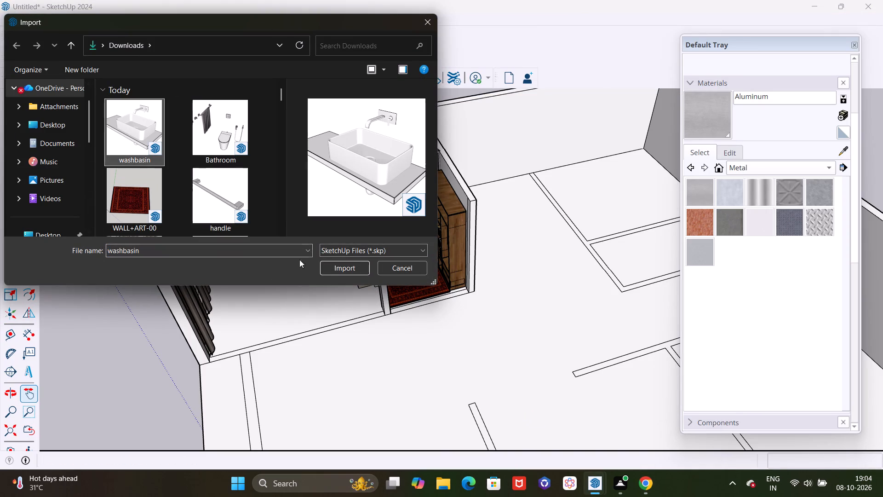
click(347, 272)
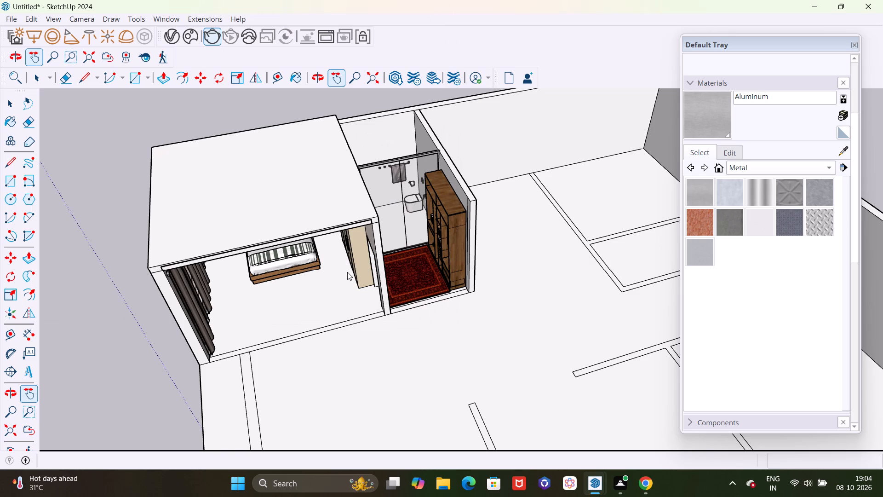
click(258, 312)
Rotate the imported washbasin 180 degrees on the floor plane about a point beside it.
scroll(518, 433, up, 8)
scroll(395, 374, down, 3)
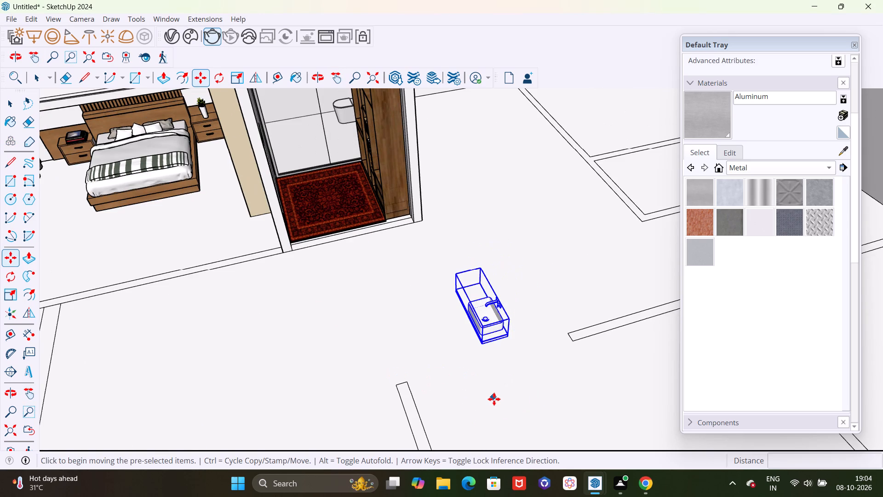
middle_drag(484, 385, 473, 314)
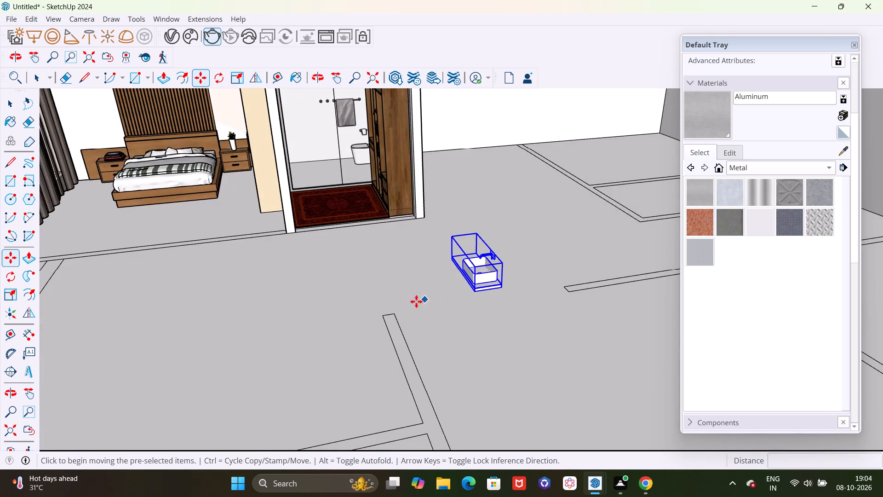
scroll(408, 306, down, 4)
middle_drag(430, 314, 386, 332)
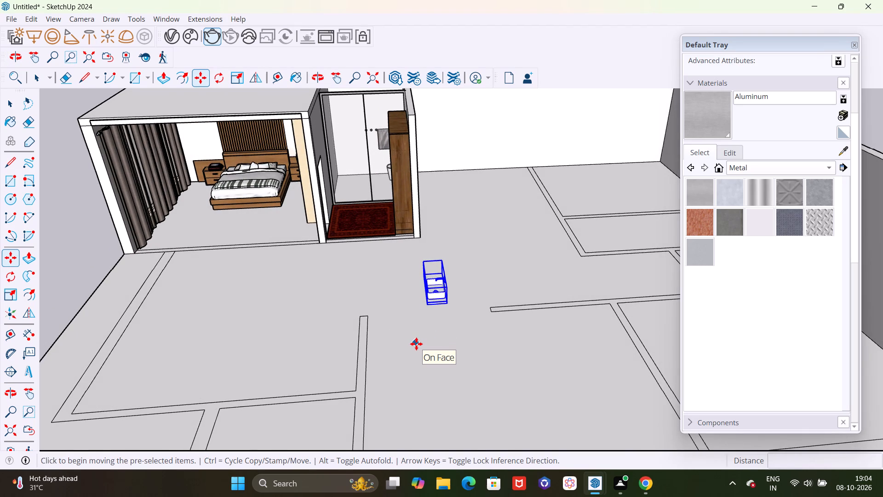
middle_drag(416, 344, 489, 355)
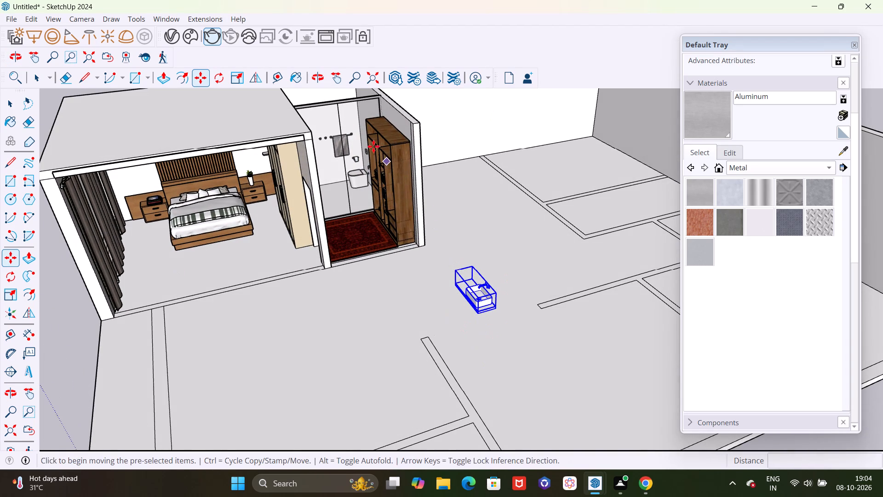
click(222, 79)
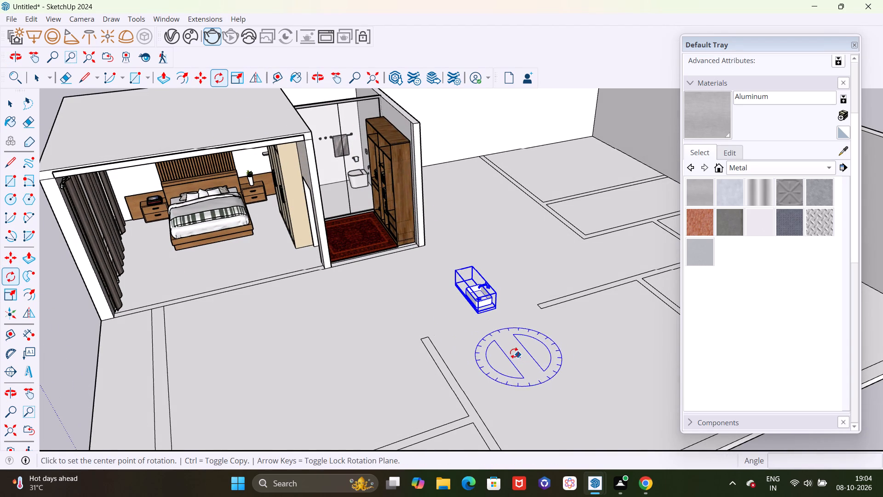
click(512, 352)
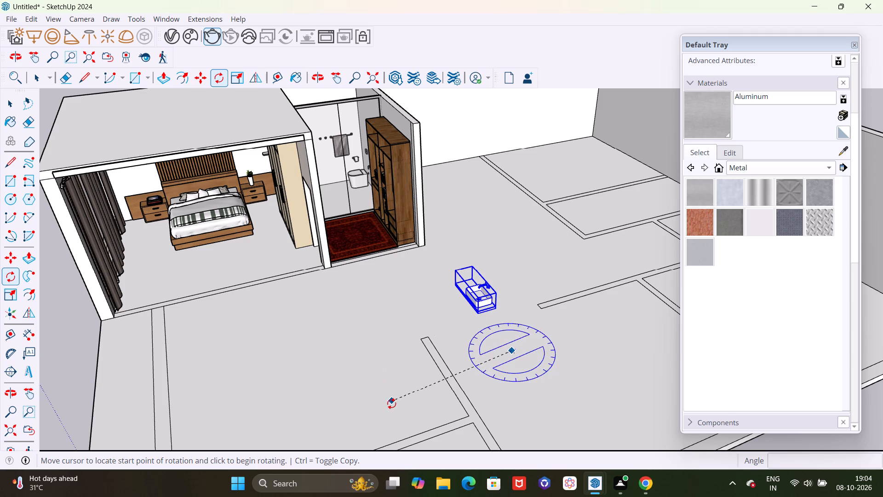
click(373, 393)
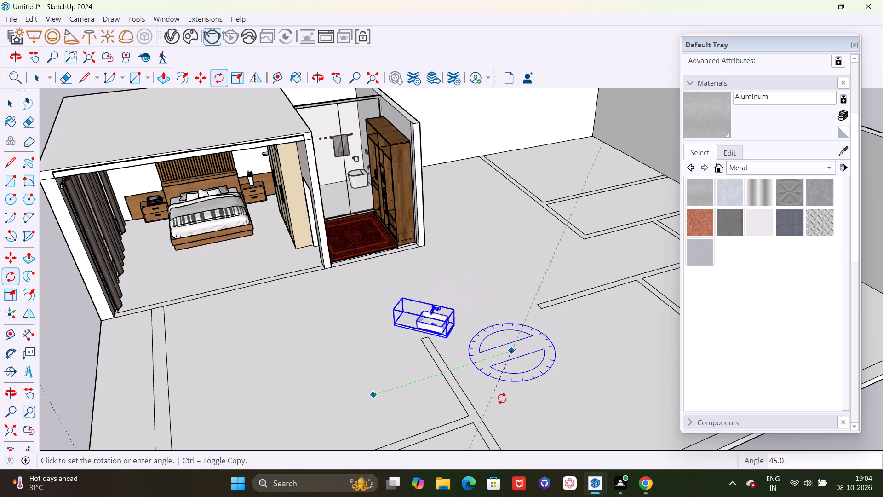
click(587, 328)
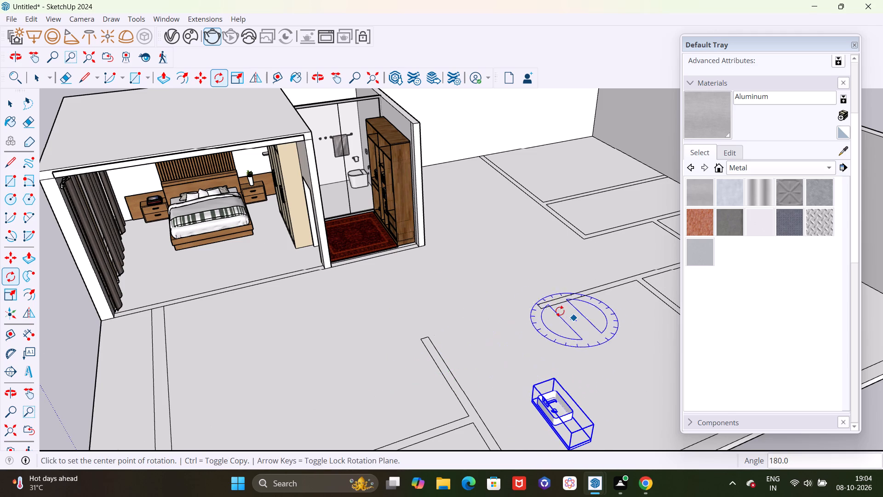
scroll(545, 299, down, 8)
middle_drag(604, 366, 289, 386)
scroll(339, 339, up, 5)
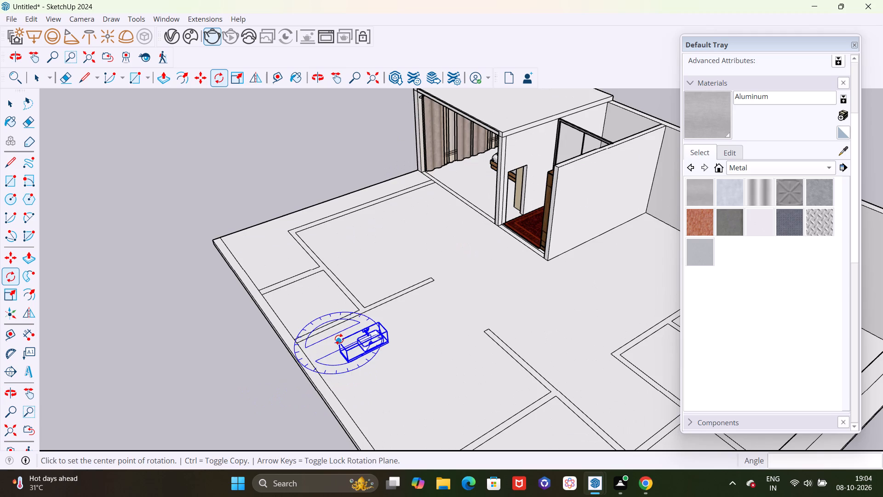
middle_drag(353, 381, 558, 368)
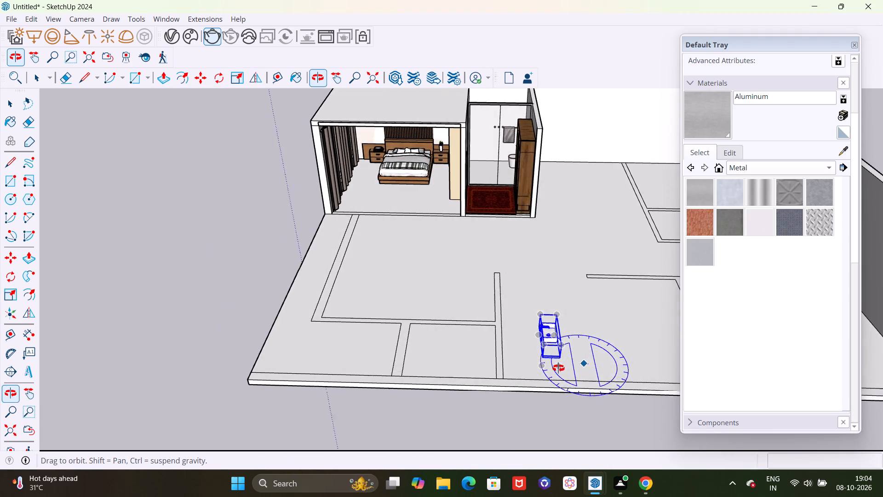
Rotate the washbasin 90 degrees on the floor plane about a point beside it.
middle_drag(558, 368, 552, 367)
click(599, 367)
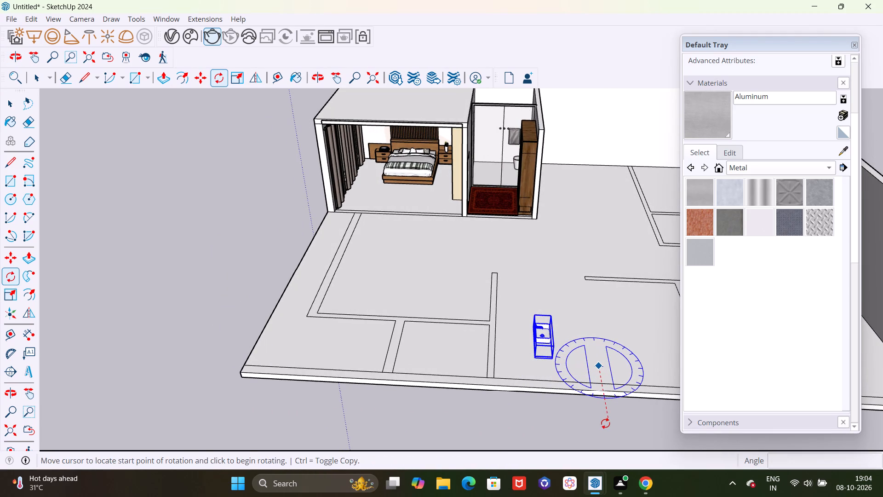
click(605, 423)
click(506, 364)
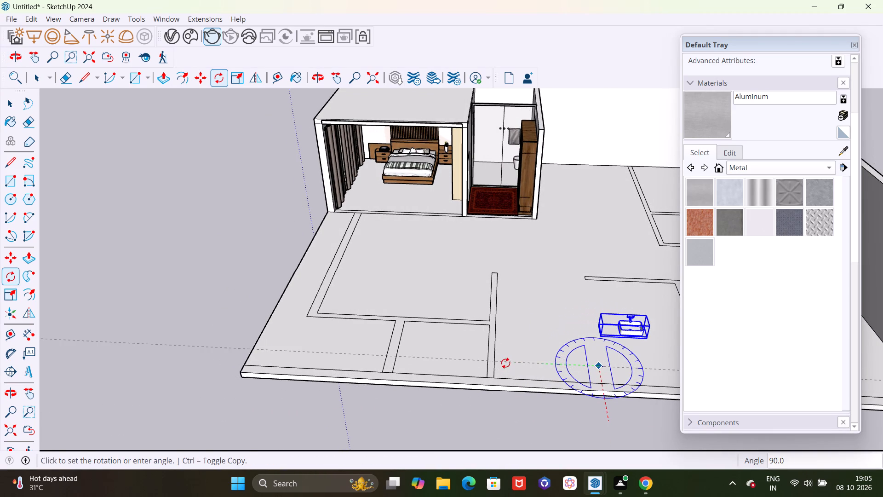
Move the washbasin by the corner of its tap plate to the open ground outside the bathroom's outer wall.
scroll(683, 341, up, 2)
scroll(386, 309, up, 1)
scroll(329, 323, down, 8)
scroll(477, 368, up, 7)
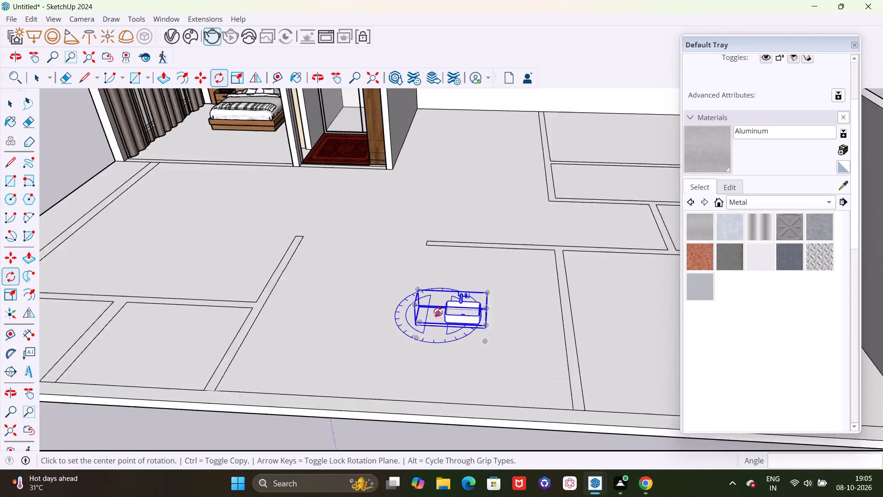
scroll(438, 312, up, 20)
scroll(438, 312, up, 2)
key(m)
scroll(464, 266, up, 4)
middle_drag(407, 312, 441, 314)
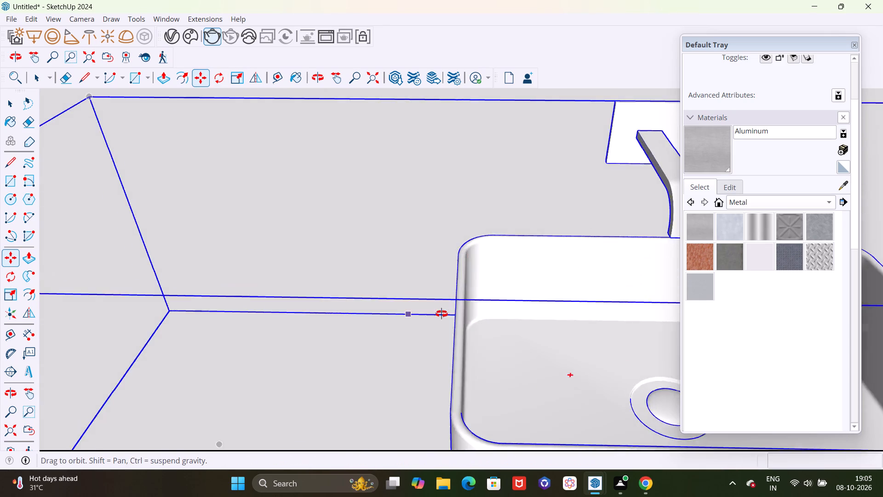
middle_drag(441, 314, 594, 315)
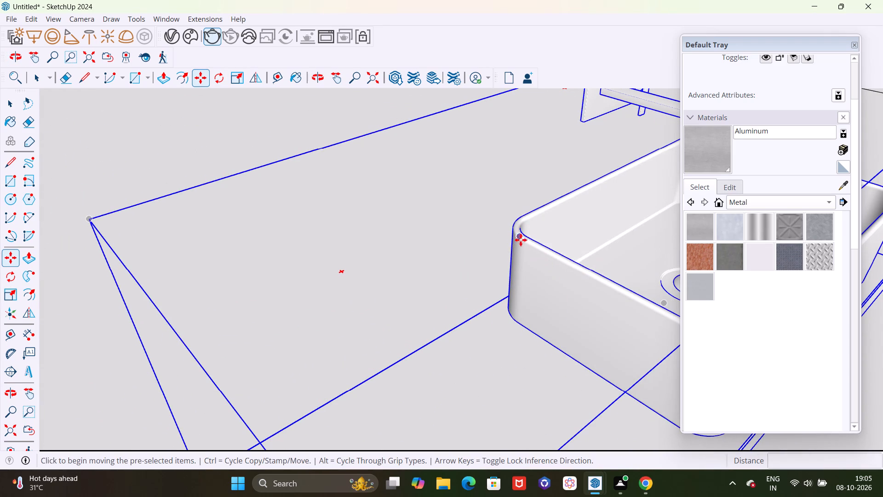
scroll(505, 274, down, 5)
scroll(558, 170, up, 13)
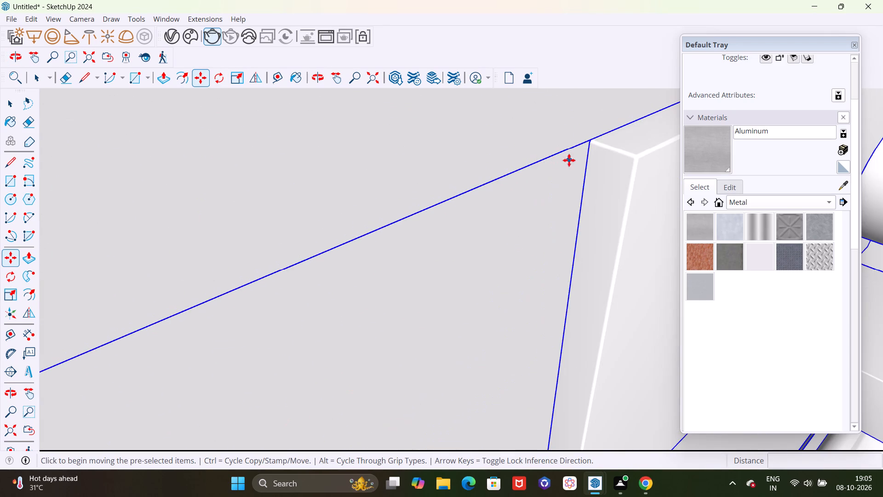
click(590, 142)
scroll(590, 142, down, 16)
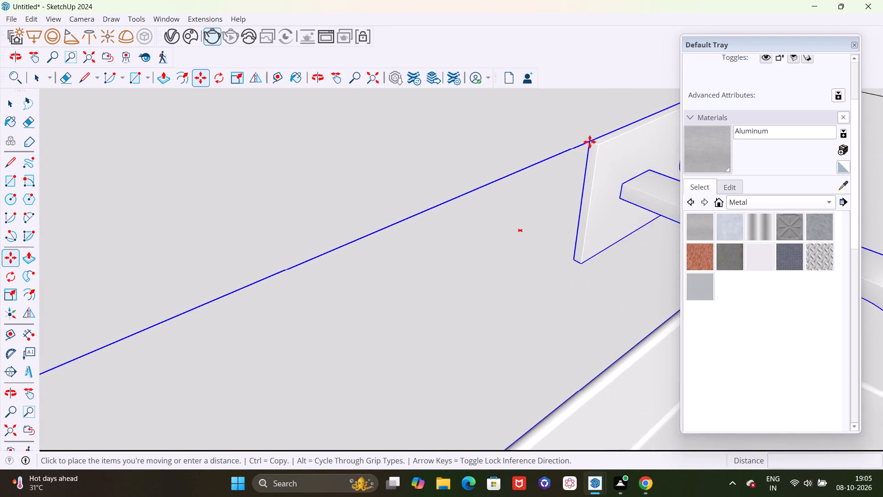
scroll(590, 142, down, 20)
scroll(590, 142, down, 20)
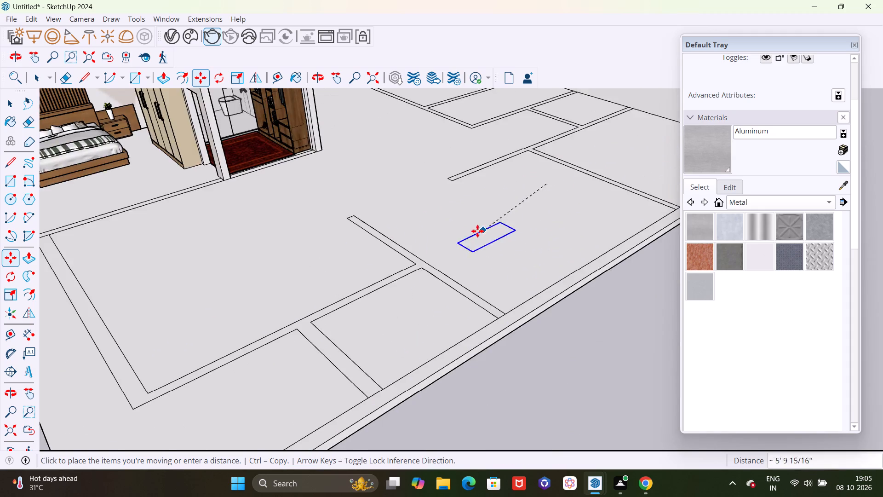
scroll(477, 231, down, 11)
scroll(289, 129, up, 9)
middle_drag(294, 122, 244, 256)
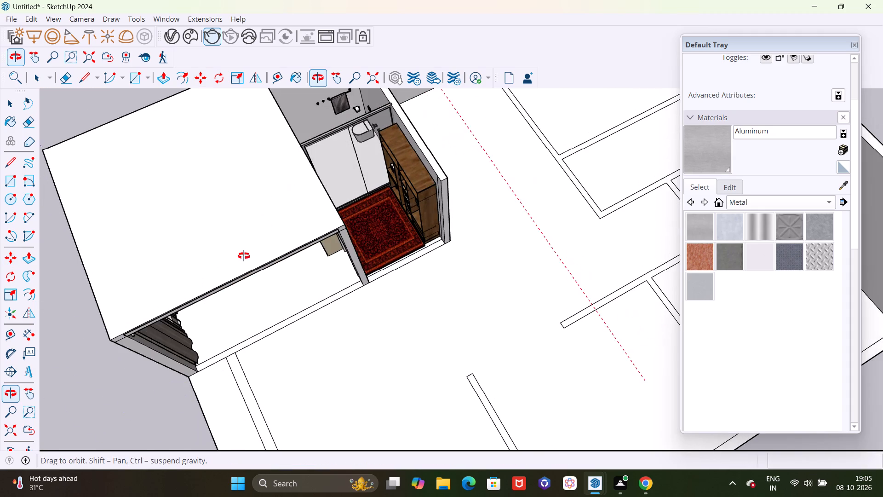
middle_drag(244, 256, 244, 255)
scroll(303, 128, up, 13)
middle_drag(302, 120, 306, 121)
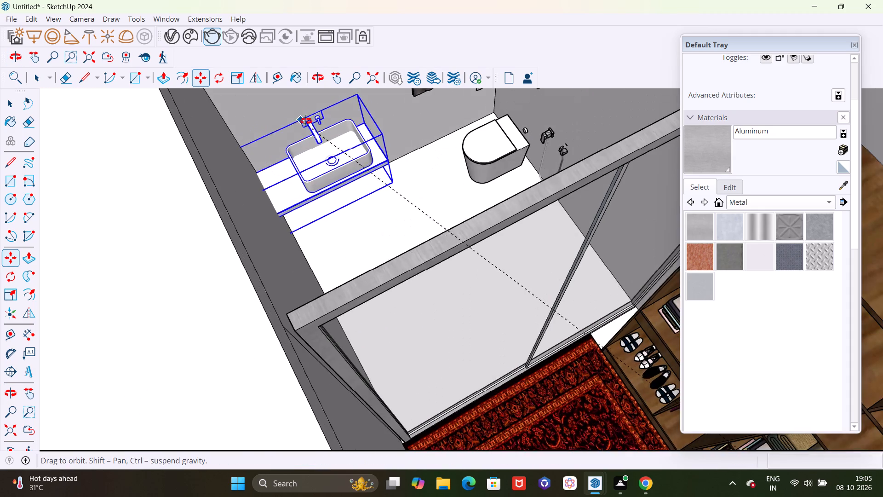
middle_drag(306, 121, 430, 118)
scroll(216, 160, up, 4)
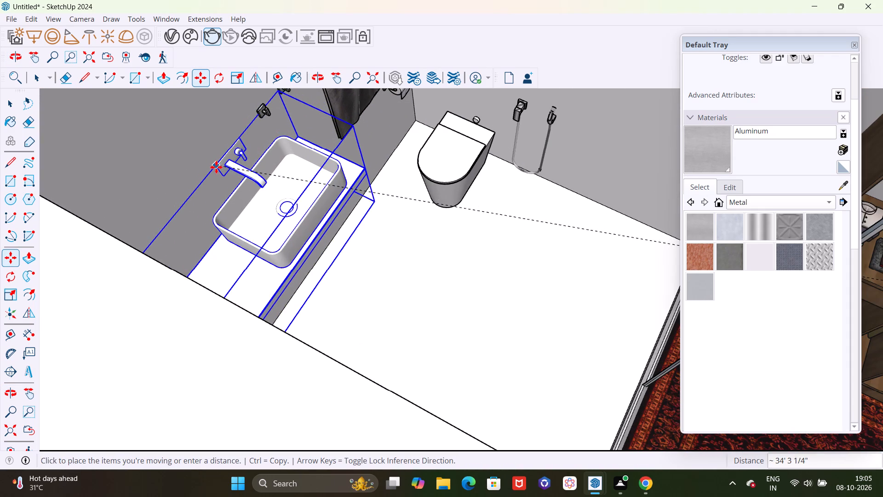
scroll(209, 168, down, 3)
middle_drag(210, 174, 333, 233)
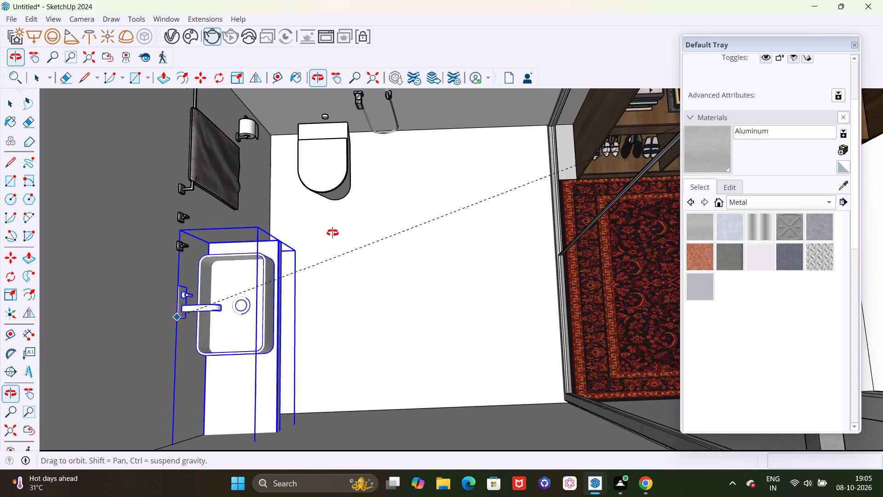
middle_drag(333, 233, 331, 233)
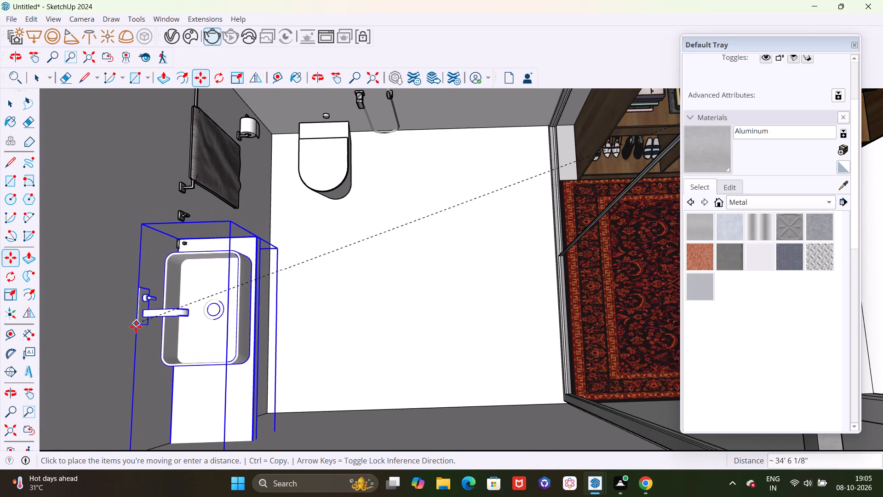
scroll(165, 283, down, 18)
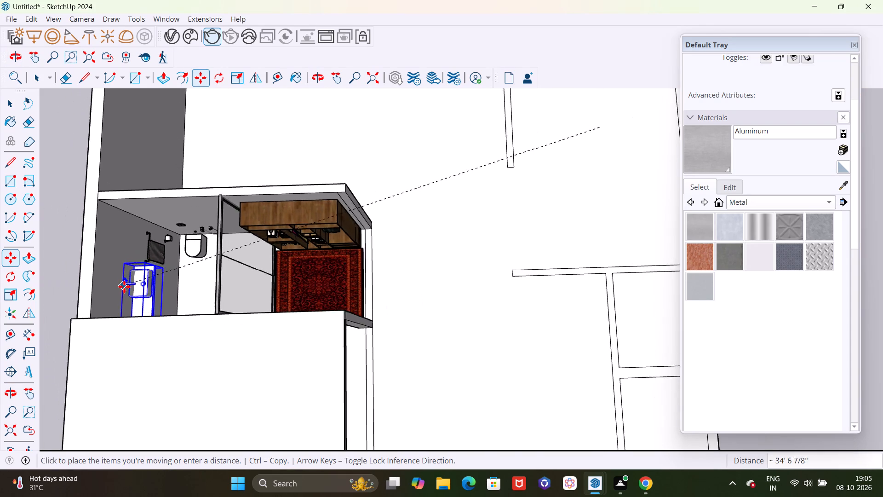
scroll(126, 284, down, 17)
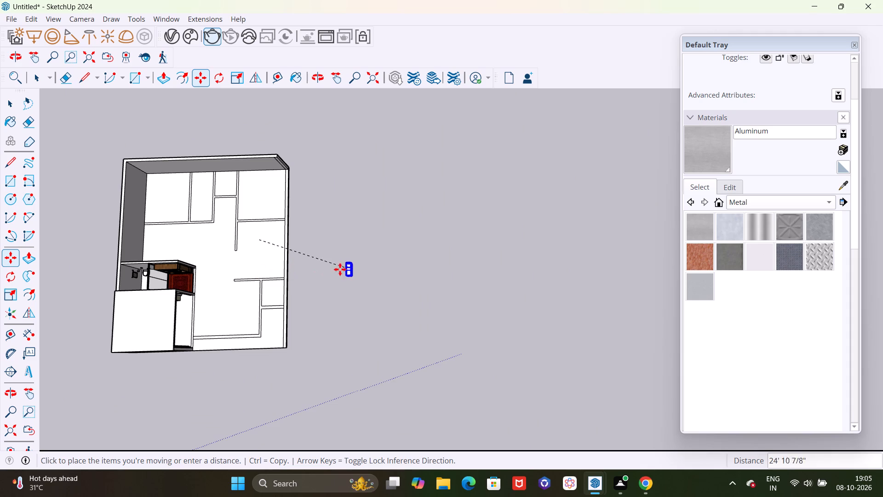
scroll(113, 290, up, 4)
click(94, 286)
Scale the washbasin uniformly about its opposite corner to a factor of 0.67.
scroll(85, 315, up, 1)
middle_drag(85, 315, 163, 290)
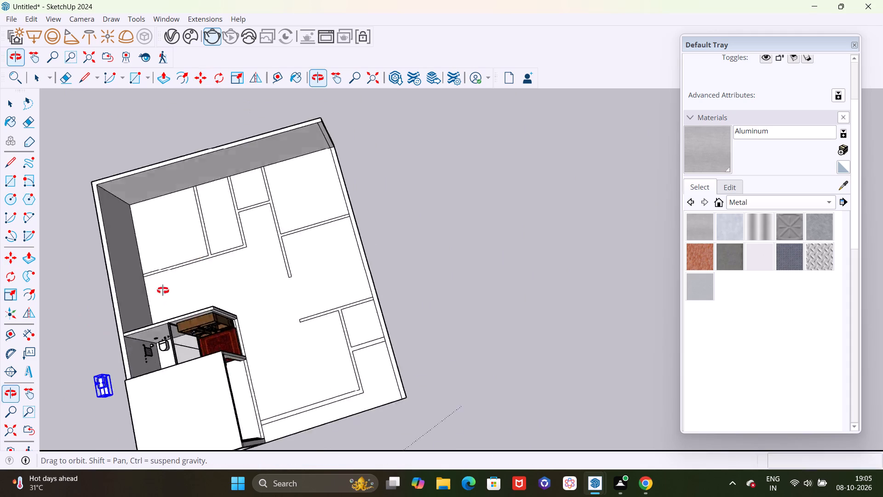
middle_drag(163, 290, 224, 277)
scroll(269, 216, down, 14)
middle_drag(290, 370, 193, 301)
scroll(251, 220, up, 6)
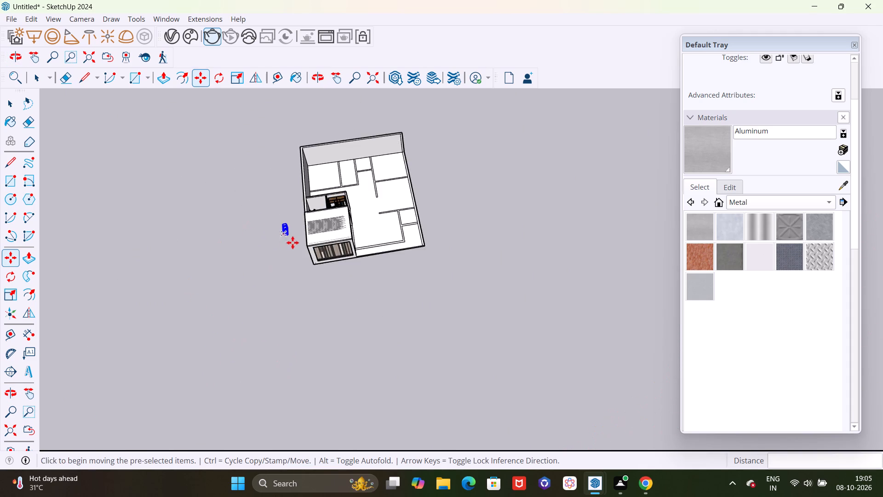
scroll(292, 243, up, 20)
scroll(292, 243, up, 2)
middle_drag(303, 288, 619, 157)
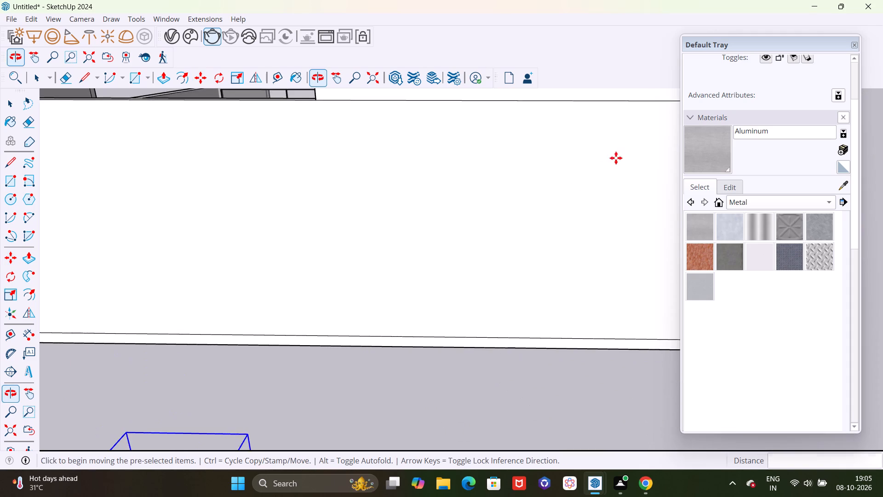
scroll(533, 202, down, 10)
middle_drag(498, 308, 594, 259)
scroll(496, 254, up, 4)
scroll(540, 289, up, 3)
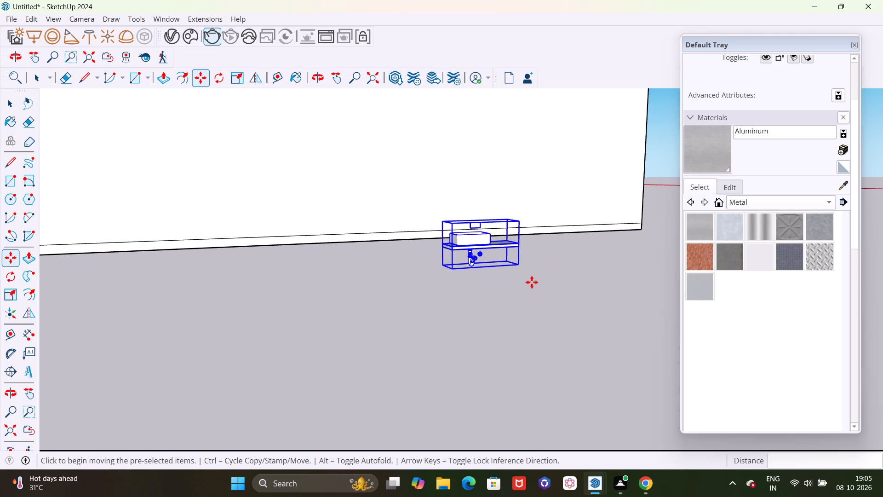
scroll(532, 282, up, 12)
middle_drag(542, 273, 492, 299)
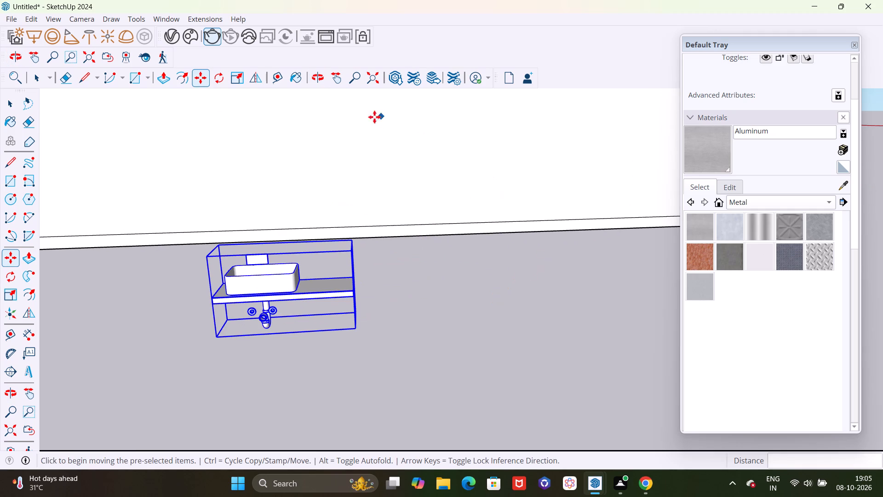
key(s)
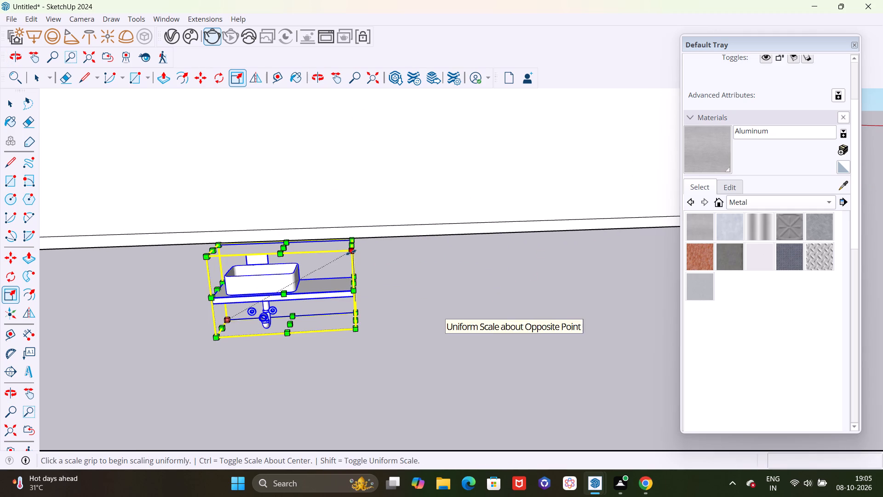
drag(351, 252, 307, 272)
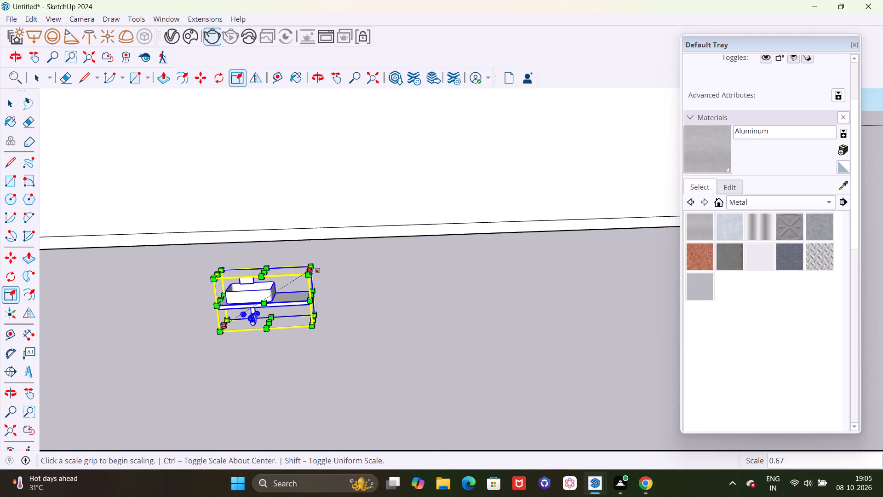
Move the washbasin by its tap plate corner onto the bathroom wall that carries the towel holder, beside the hooks.
middle_drag(452, 278, 254, 351)
scroll(350, 315, down, 6)
key(m)
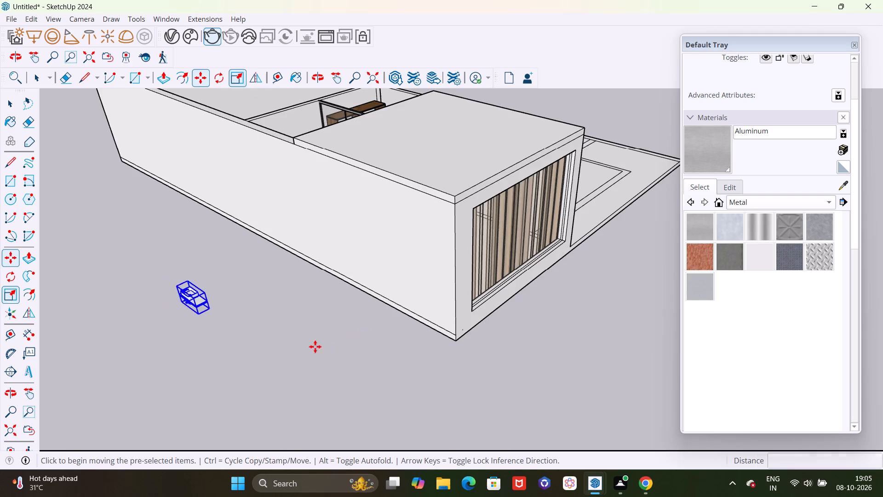
scroll(273, 332, up, 14)
scroll(373, 304, down, 13)
middle_drag(487, 353, 285, 387)
scroll(313, 228, up, 19)
middle_drag(306, 271, 338, 300)
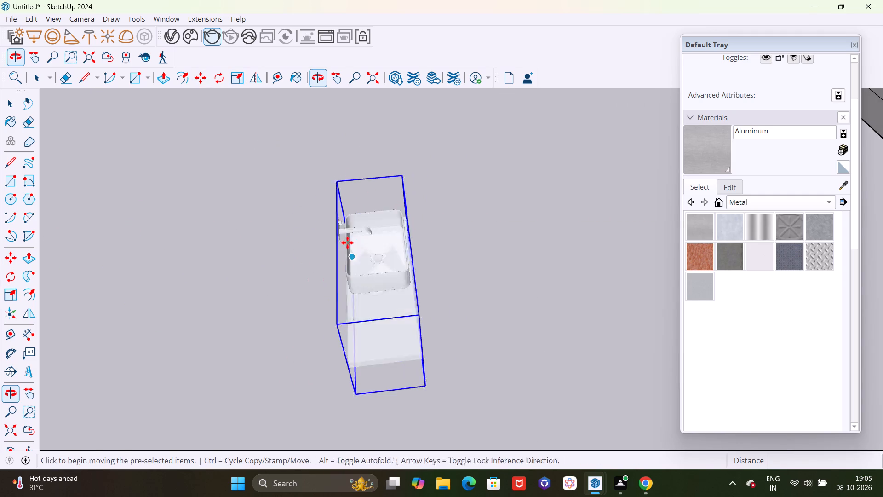
scroll(349, 214, up, 20)
scroll(349, 214, up, 6)
scroll(342, 254, down, 6)
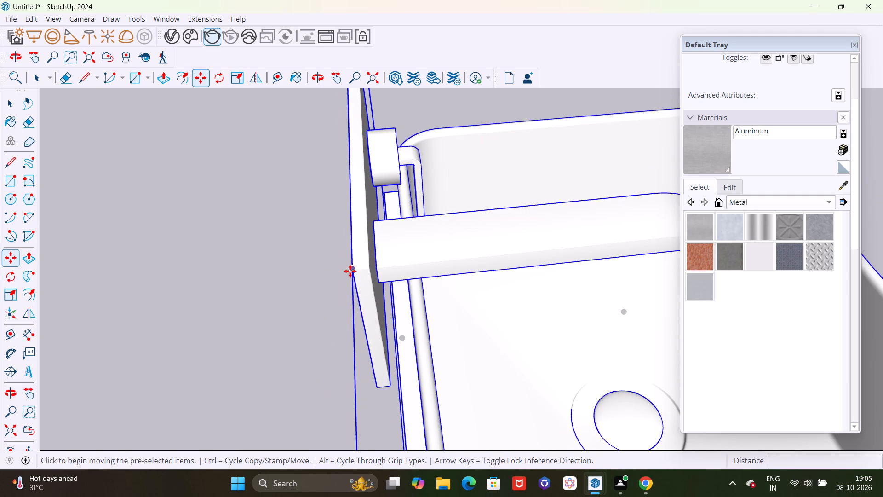
click(353, 270)
scroll(351, 270, down, 14)
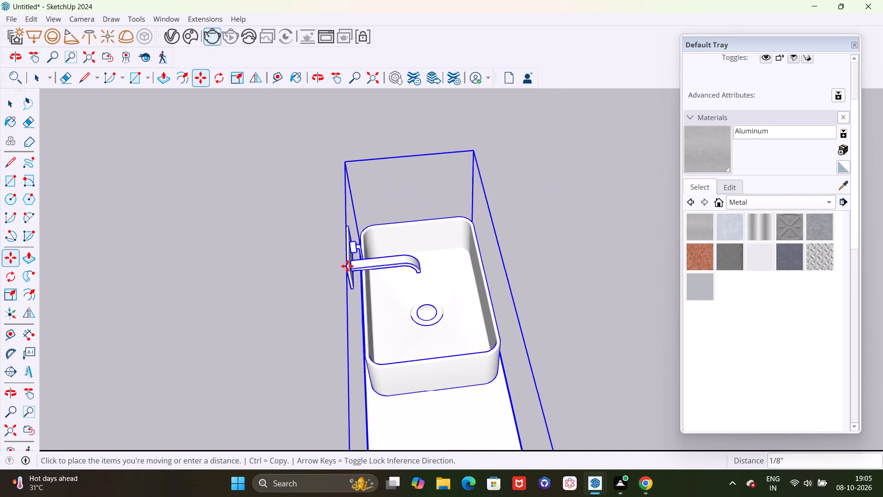
scroll(347, 266, down, 20)
scroll(347, 266, down, 16)
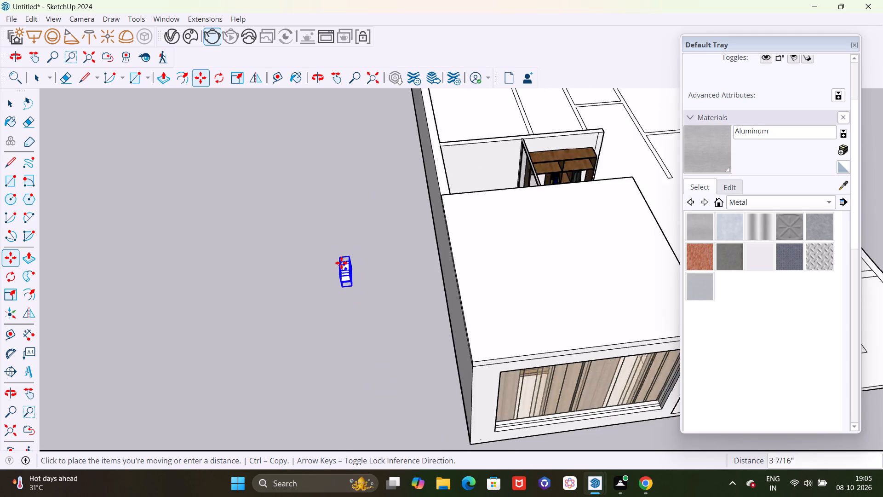
scroll(341, 263, down, 4)
middle_drag(419, 209, 373, 343)
scroll(441, 232, up, 11)
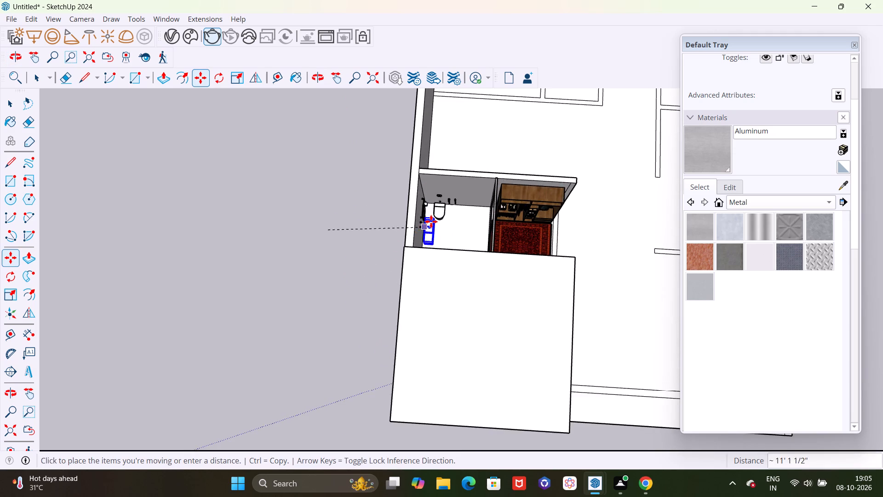
scroll(424, 229, down, 1)
scroll(423, 230, up, 20)
scroll(423, 230, up, 3)
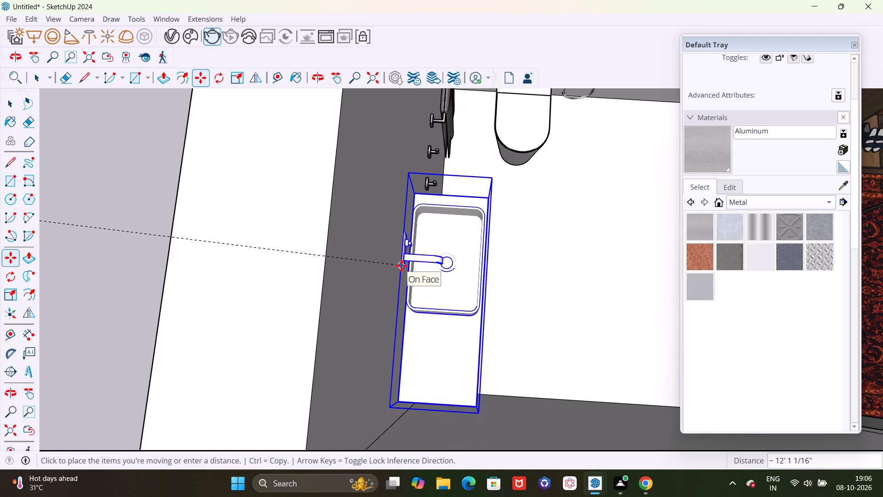
click(401, 266)
Examine the washbasin's height and position on the bathroom wall relative to the hooks, towel and side wall.
scroll(359, 268, down, 20)
scroll(359, 268, down, 10)
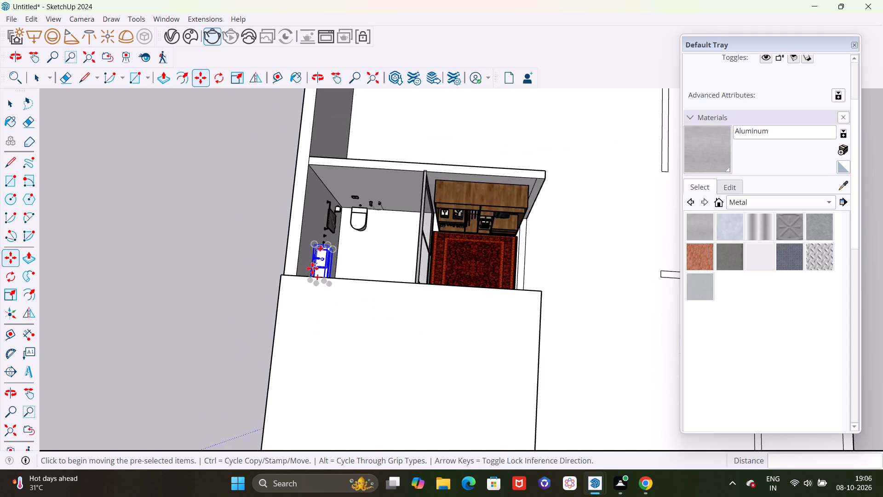
scroll(312, 268, down, 3)
middle_drag(477, 358, 183, 110)
scroll(441, 242, up, 11)
middle_drag(465, 341, 370, 325)
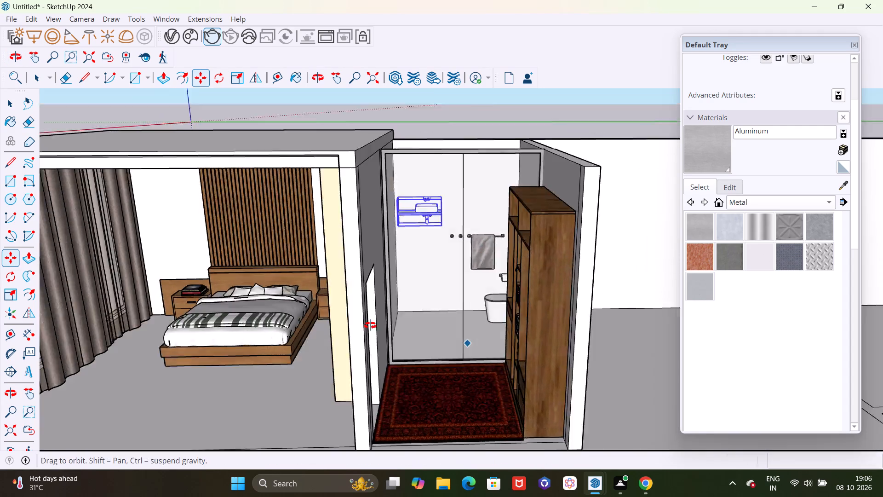
middle_drag(370, 325, 364, 325)
scroll(453, 206, up, 20)
scroll(453, 206, up, 12)
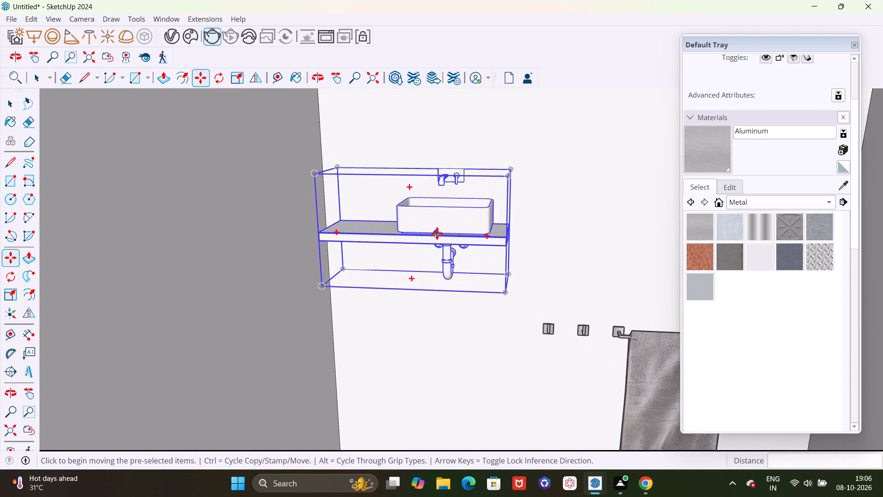
scroll(437, 233, up, 20)
scroll(437, 233, up, 20)
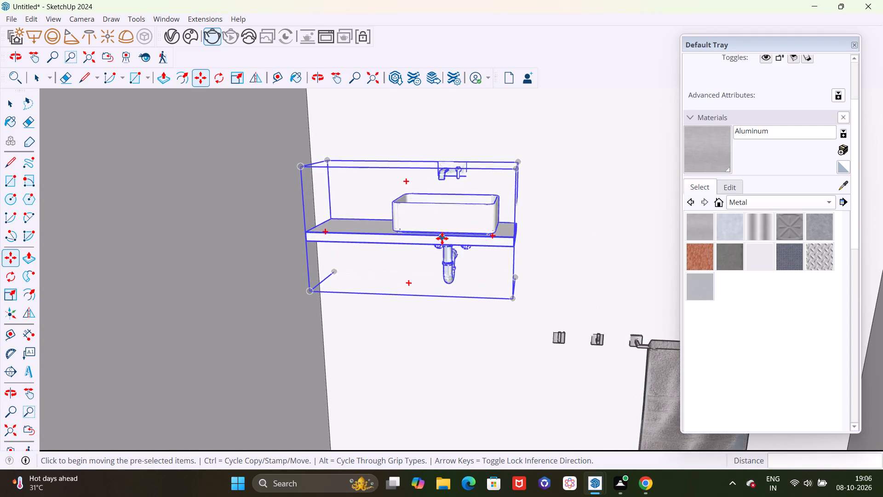
scroll(442, 238, up, 20)
scroll(442, 238, up, 20)
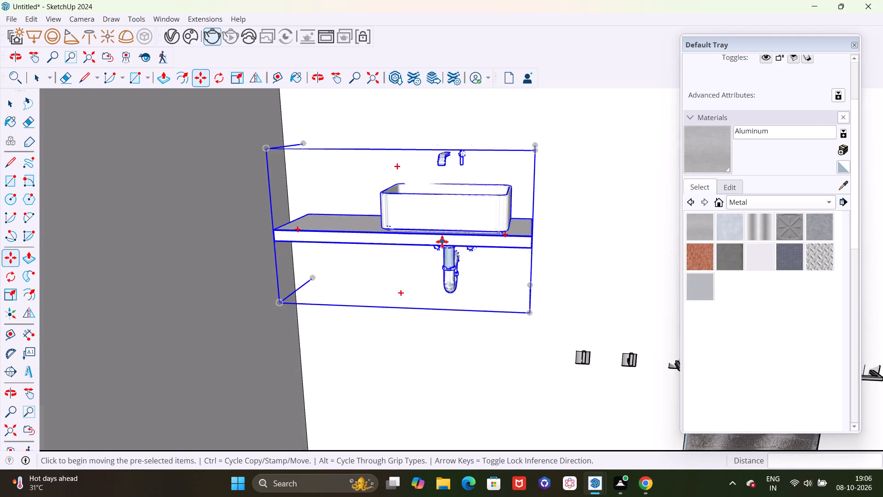
scroll(442, 242, up, 6)
middle_drag(441, 246, 453, 248)
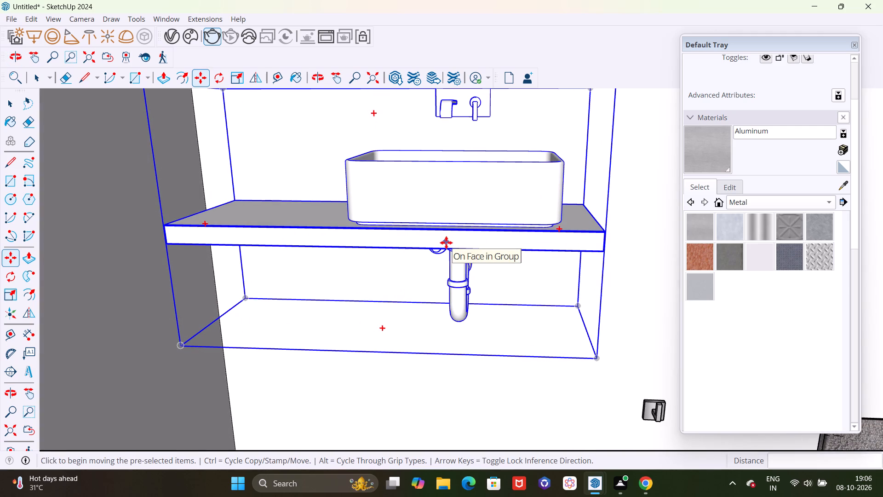
Move the washbasin straight down the bathroom wall by about 1' 11".
click(446, 243)
scroll(448, 243, down, 13)
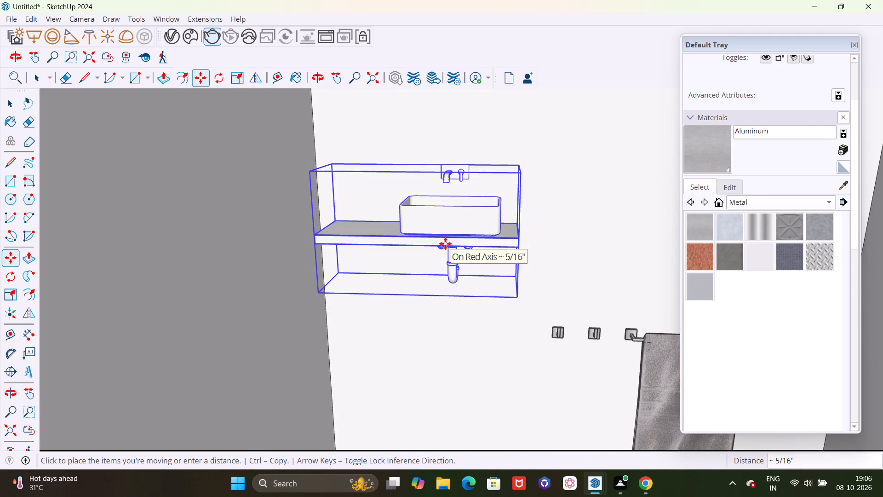
scroll(445, 243, down, 13)
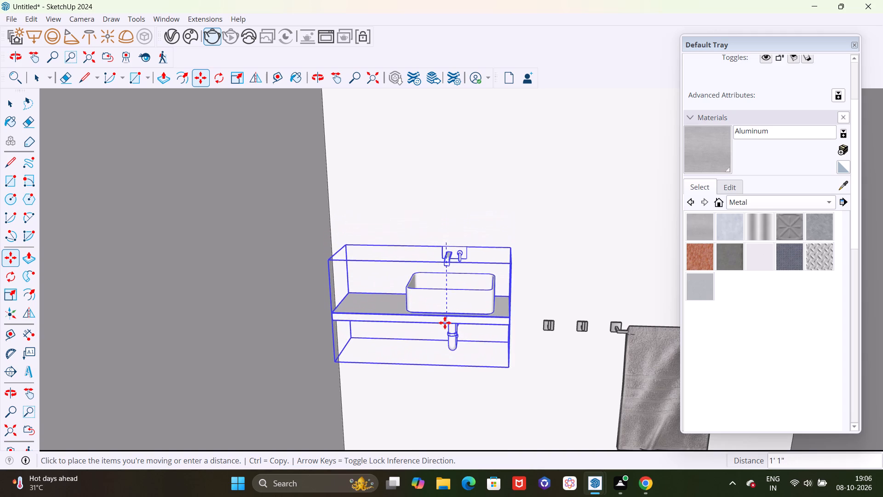
scroll(445, 334, down, 20)
scroll(445, 334, down, 2)
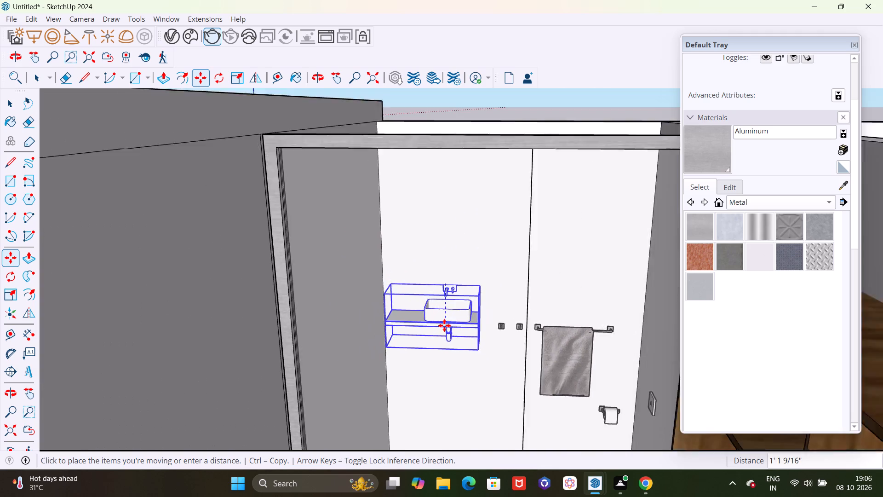
scroll(444, 325, down, 12)
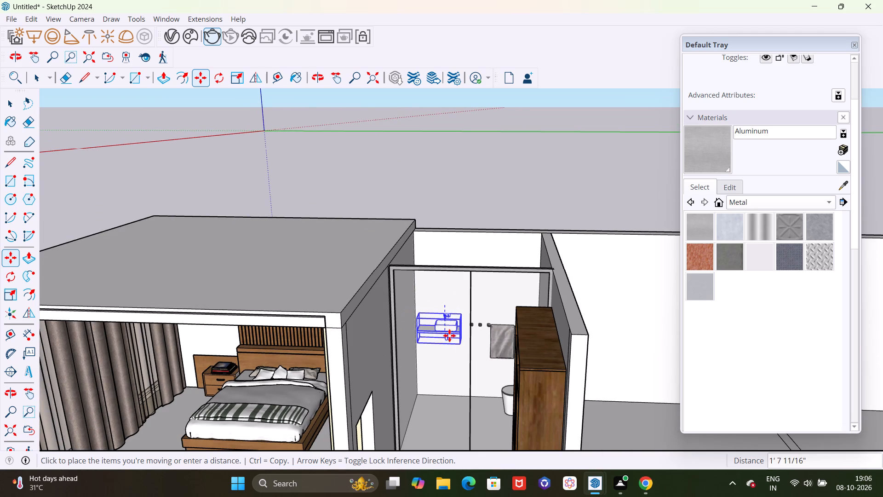
click(448, 339)
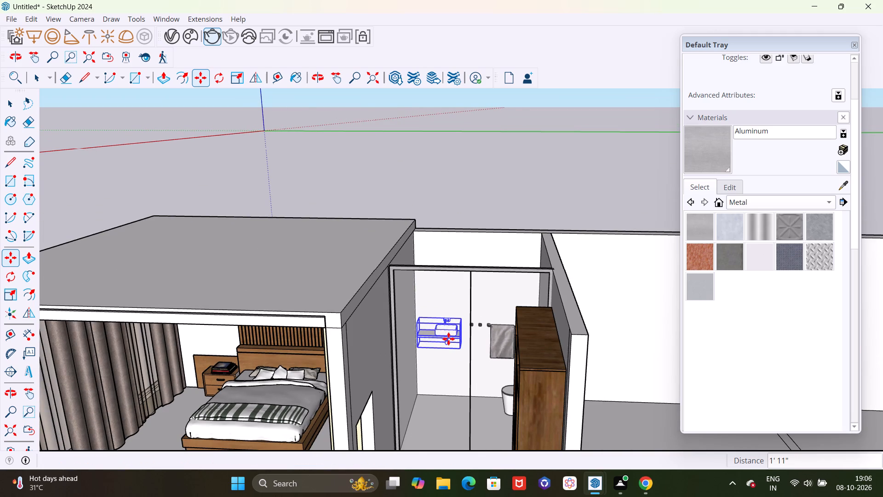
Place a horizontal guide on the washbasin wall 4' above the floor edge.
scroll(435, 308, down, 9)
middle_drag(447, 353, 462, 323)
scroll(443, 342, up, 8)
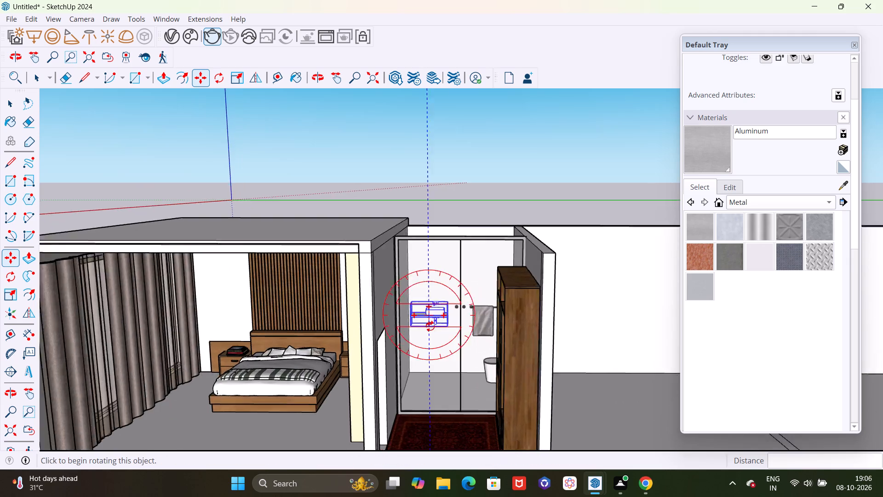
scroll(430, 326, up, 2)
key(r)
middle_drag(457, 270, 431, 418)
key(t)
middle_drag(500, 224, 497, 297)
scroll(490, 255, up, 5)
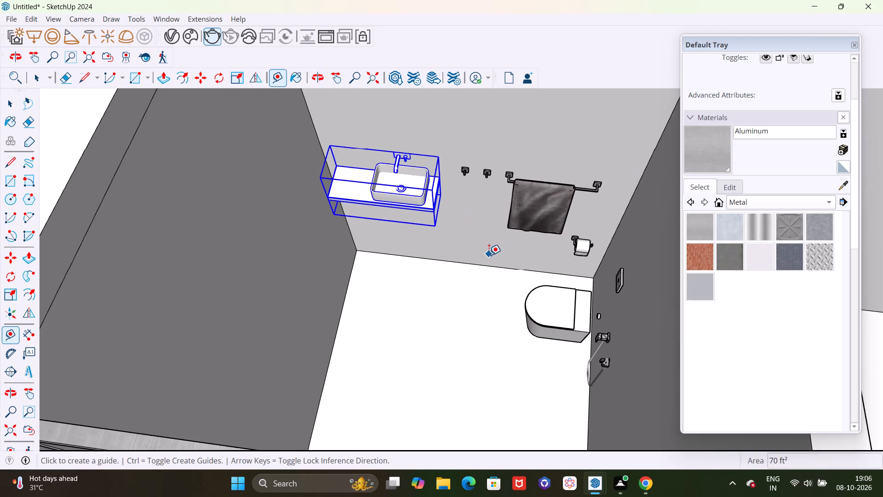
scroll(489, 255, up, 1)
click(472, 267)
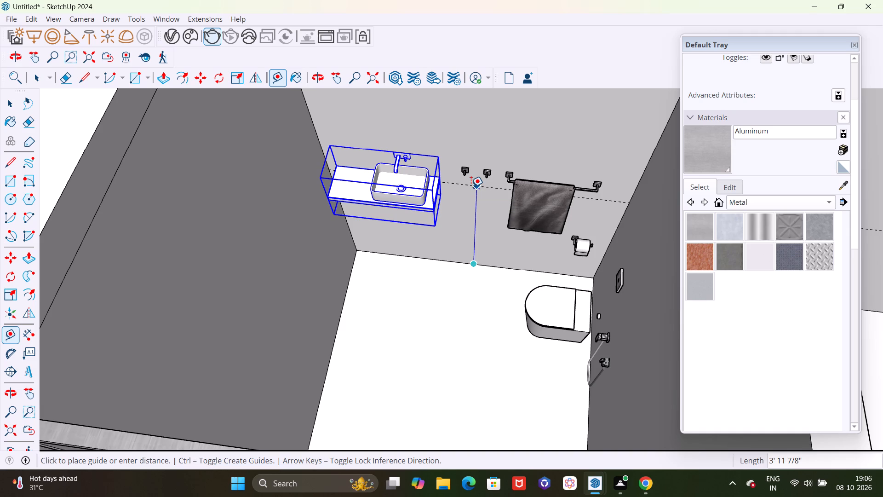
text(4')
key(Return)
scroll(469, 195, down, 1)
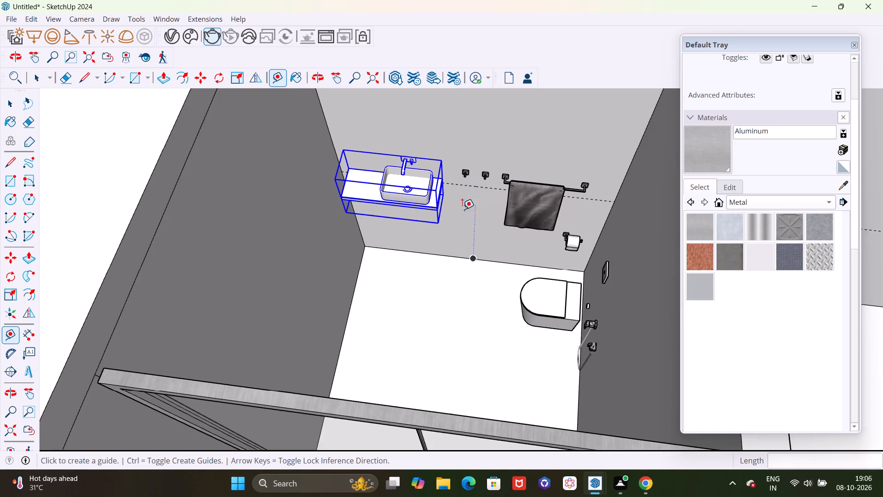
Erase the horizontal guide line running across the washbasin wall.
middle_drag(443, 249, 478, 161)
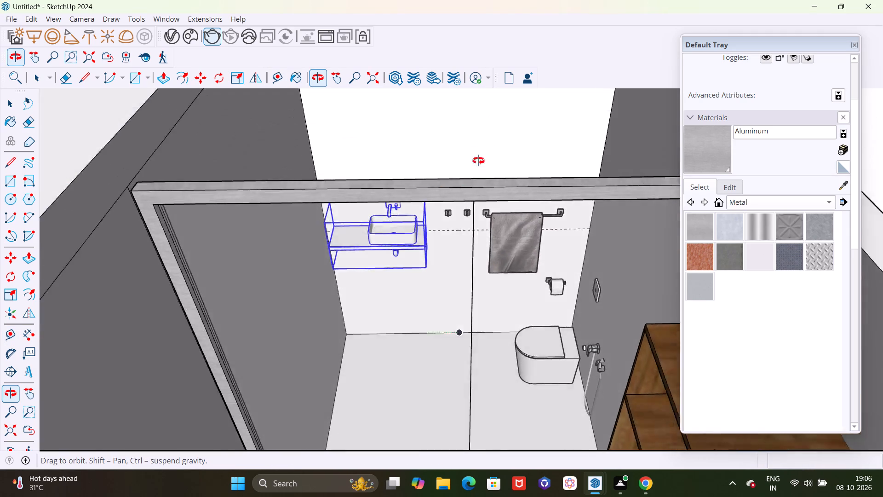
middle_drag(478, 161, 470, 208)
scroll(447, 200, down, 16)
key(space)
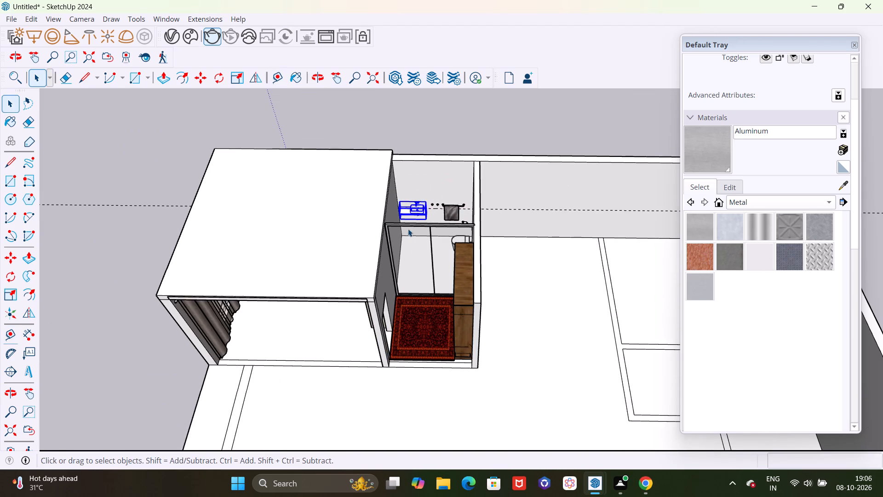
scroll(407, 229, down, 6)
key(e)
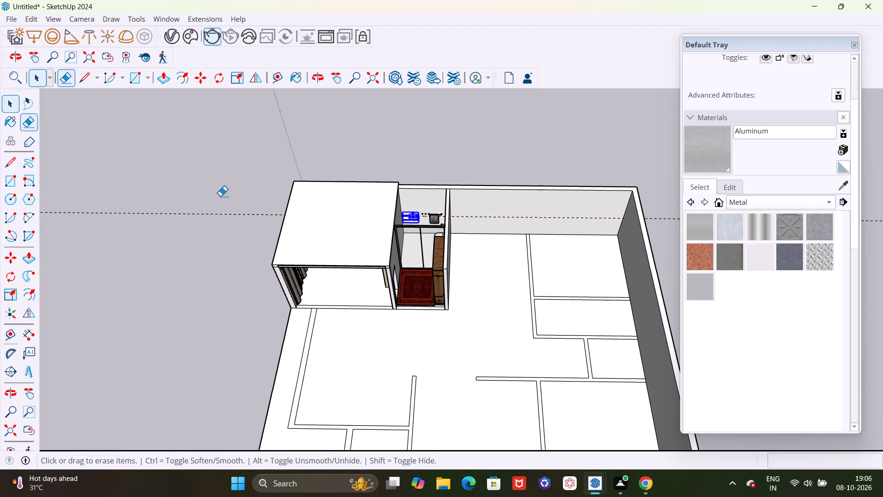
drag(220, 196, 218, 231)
Examine the bathroom, wardrobe area and bedroom from the front and from above to review the placed fixtures.
scroll(216, 206, down, 5)
middle_drag(265, 302, 359, 128)
scroll(363, 266, up, 6)
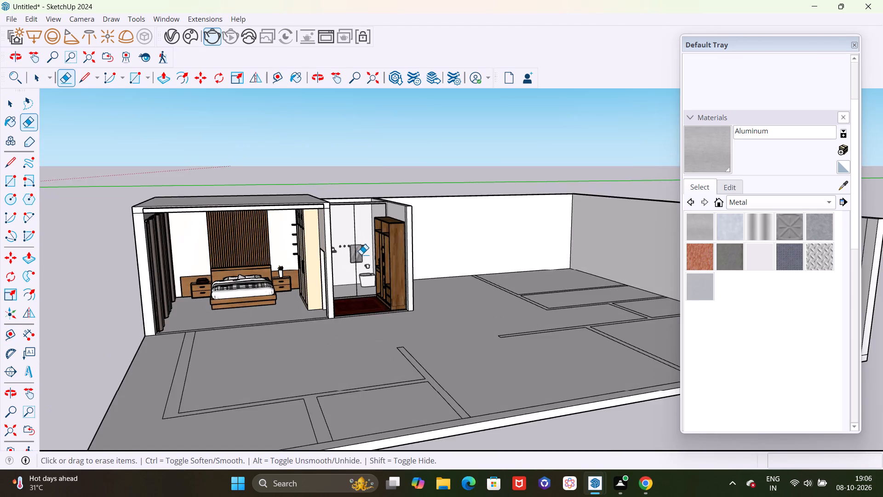
scroll(361, 254, up, 6)
middle_drag(409, 340, 357, 351)
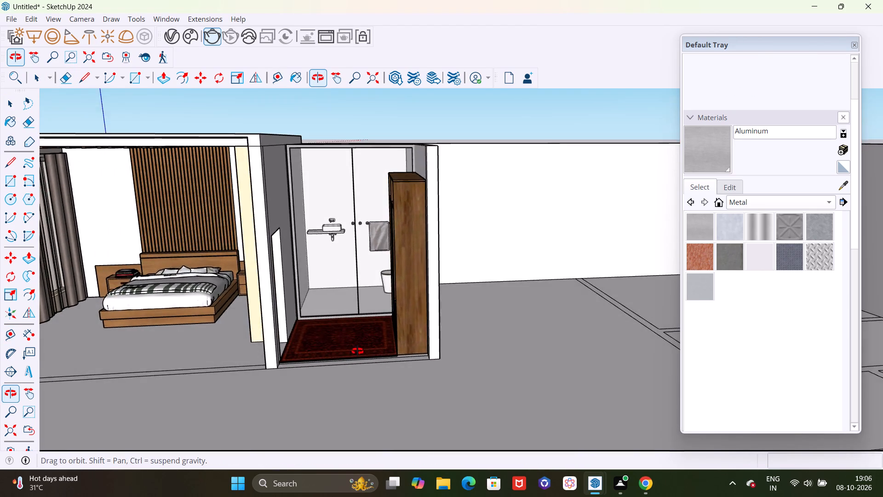
middle_drag(357, 351, 421, 346)
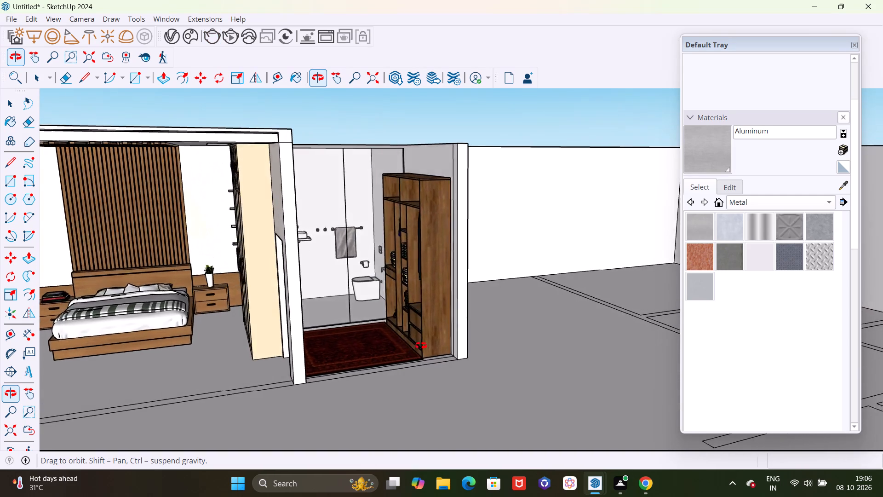
middle_drag(421, 346, 262, 341)
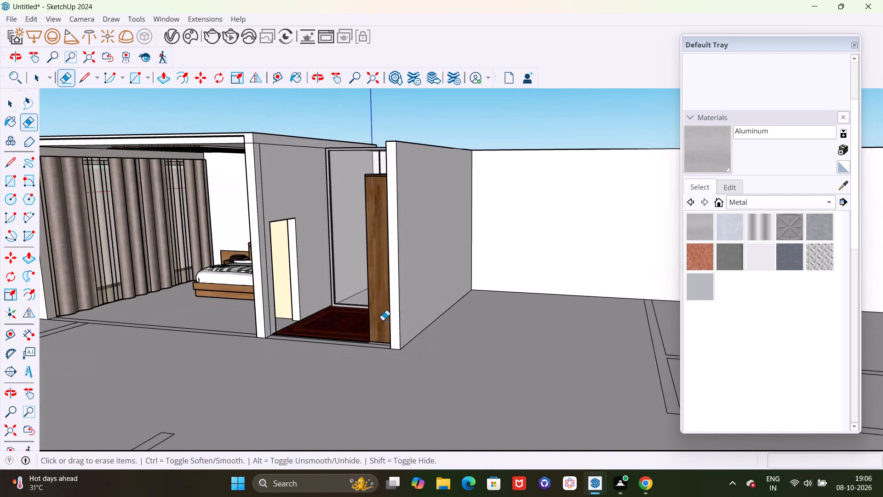
key(space)
scroll(447, 285, down, 13)
middle_drag(412, 287, 465, 314)
scroll(419, 268, up, 13)
middle_drag(436, 276, 600, 415)
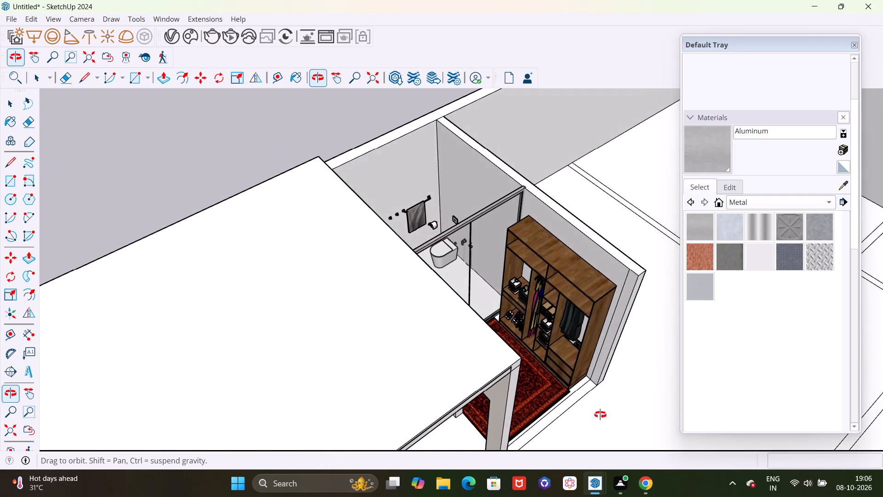
middle_drag(600, 415, 407, 359)
scroll(416, 226, down, 12)
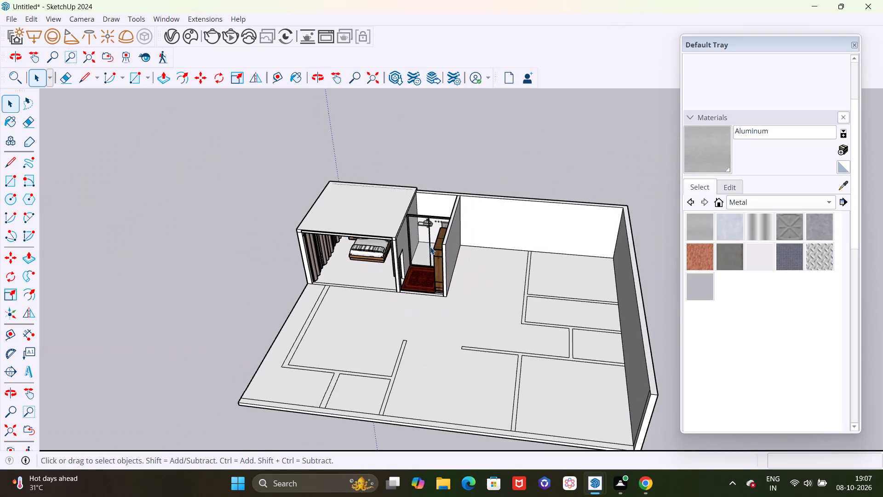
Switch to 3D Warehouse in Chrome and search the models for "shower".
click(647, 486)
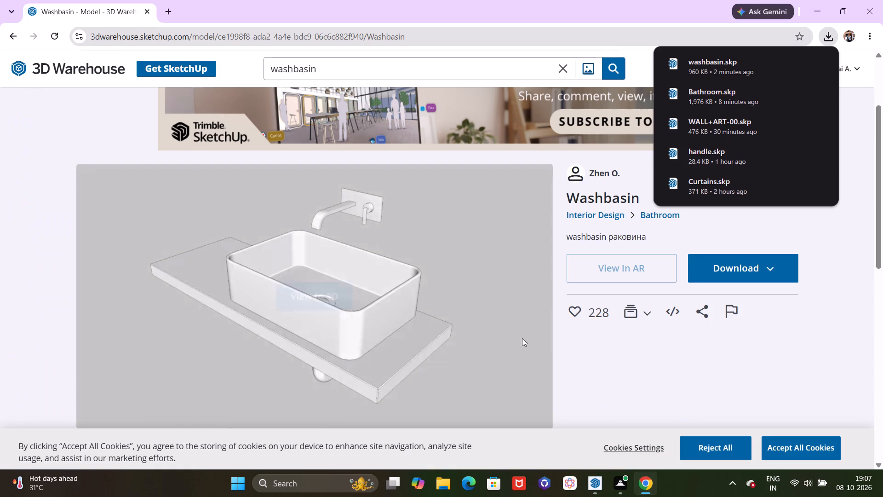
click(565, 73)
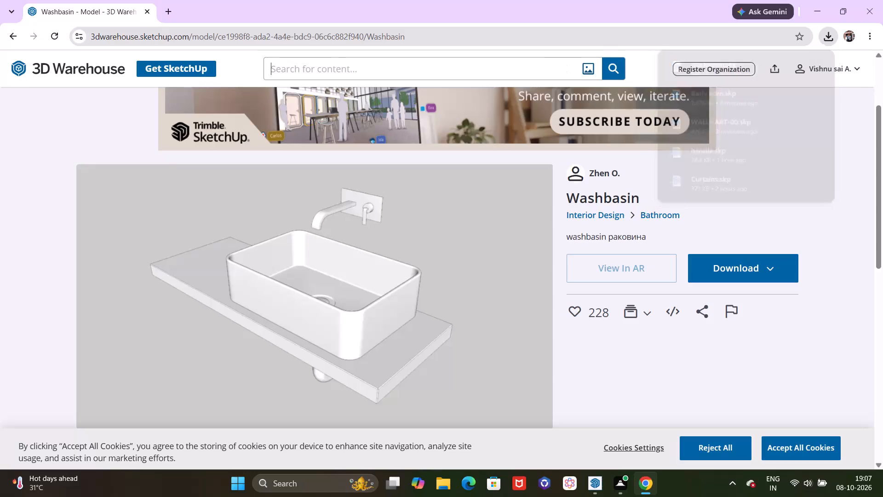
click(435, 65)
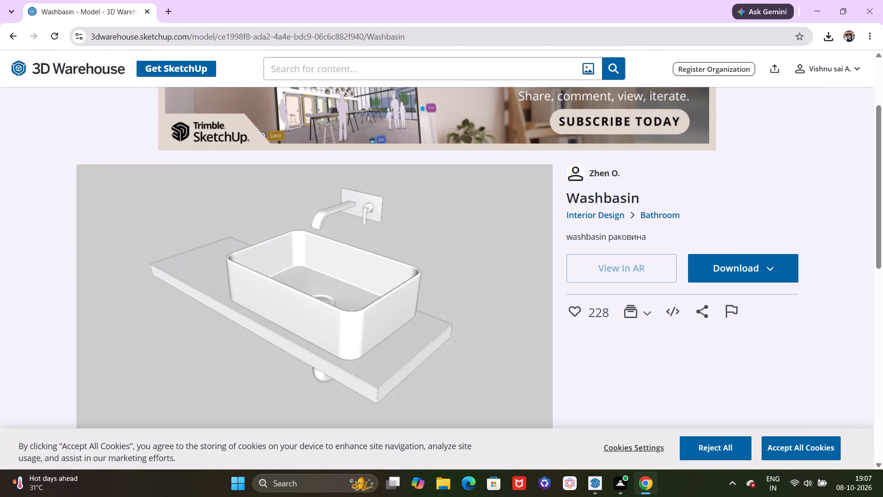
text(sho)
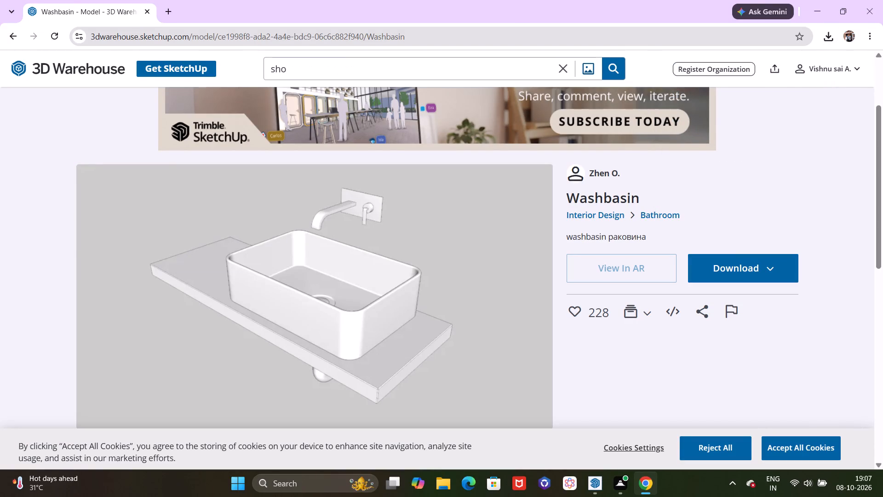
text(wer)
key(Return)
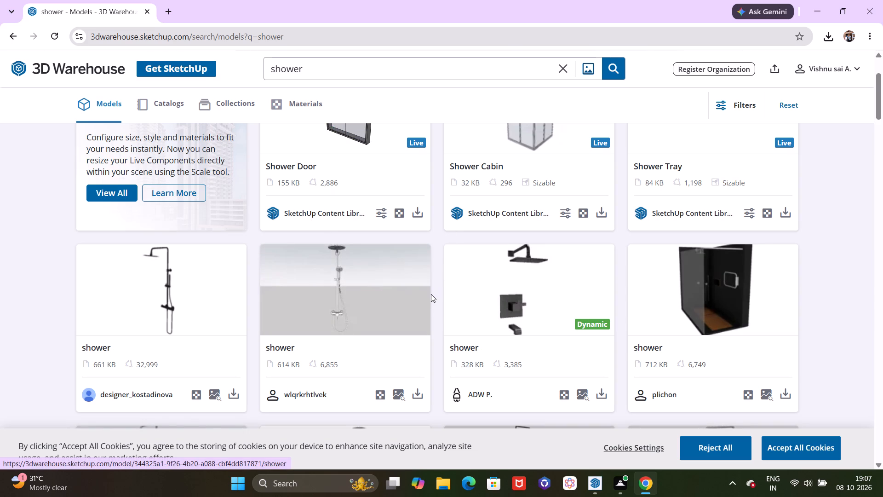
Look through the shower search results for a model that suits the bathroom.
scroll(496, 305, down, 2)
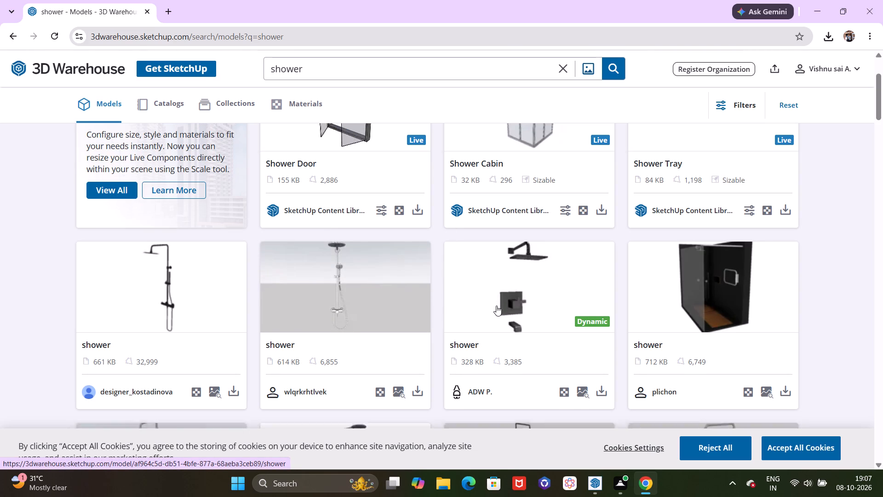
scroll(496, 306, down, 1)
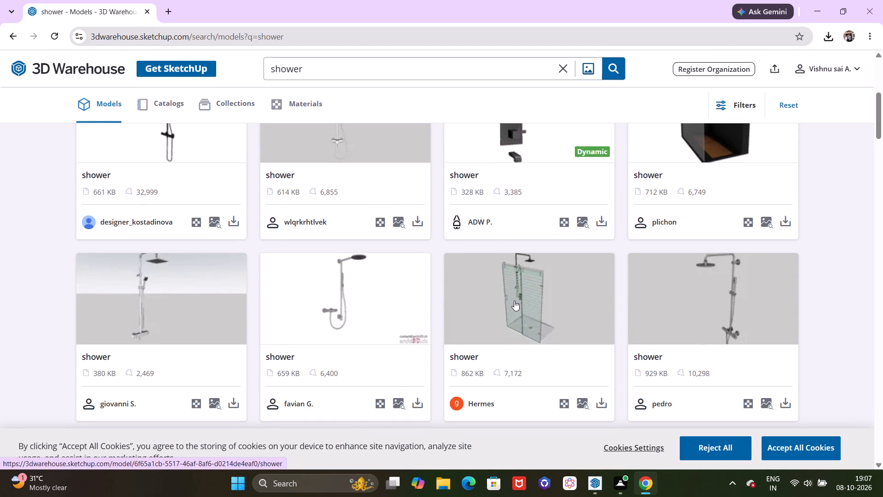
scroll(514, 301, up, 2)
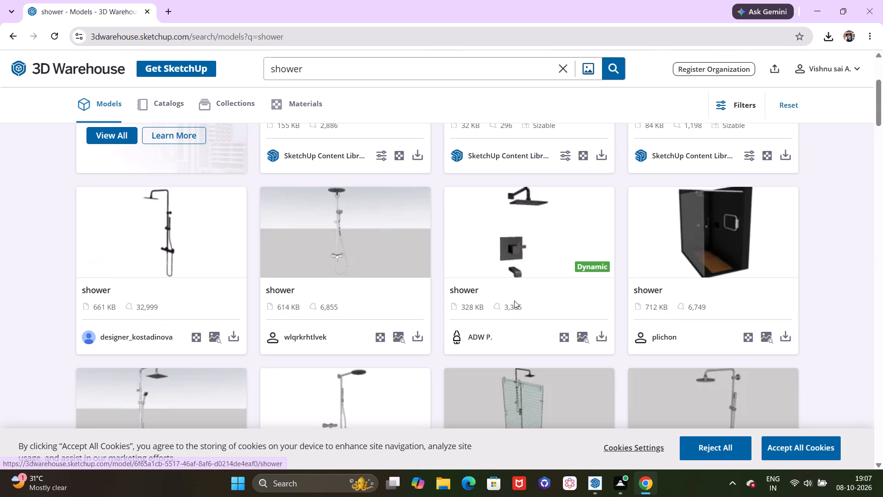
scroll(514, 301, up, 3)
scroll(514, 301, down, 1)
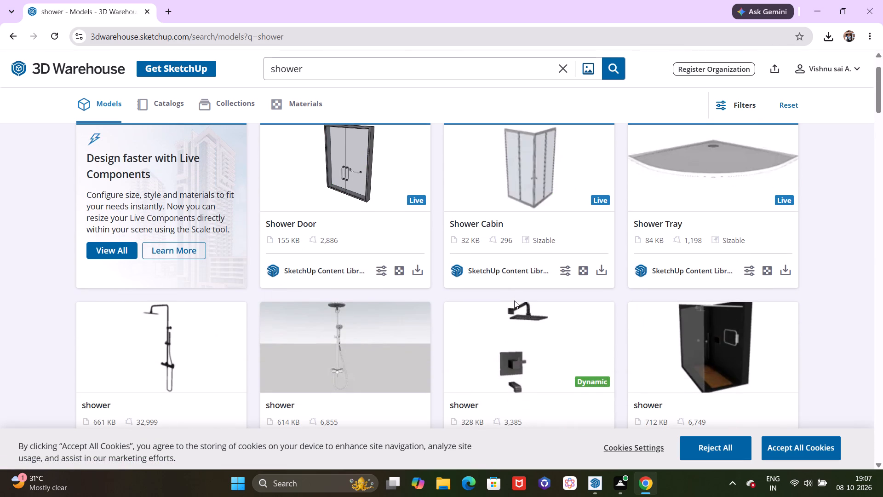
scroll(514, 301, down, 2)
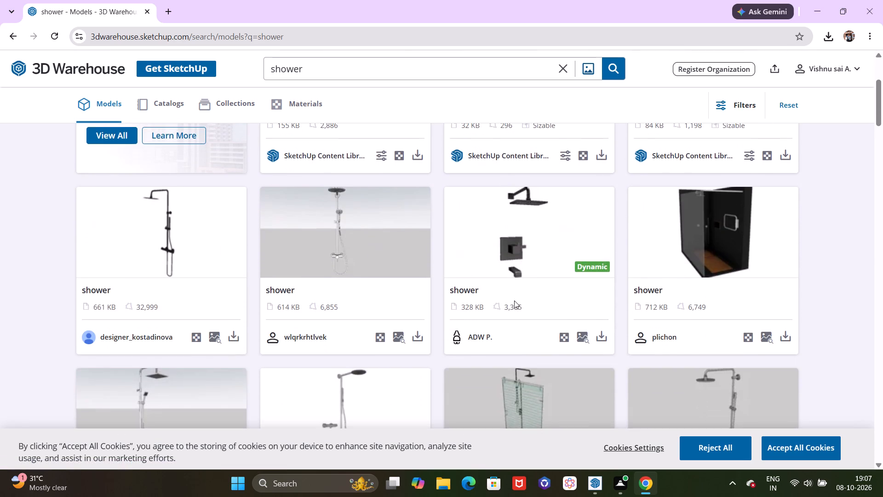
scroll(515, 301, down, 7)
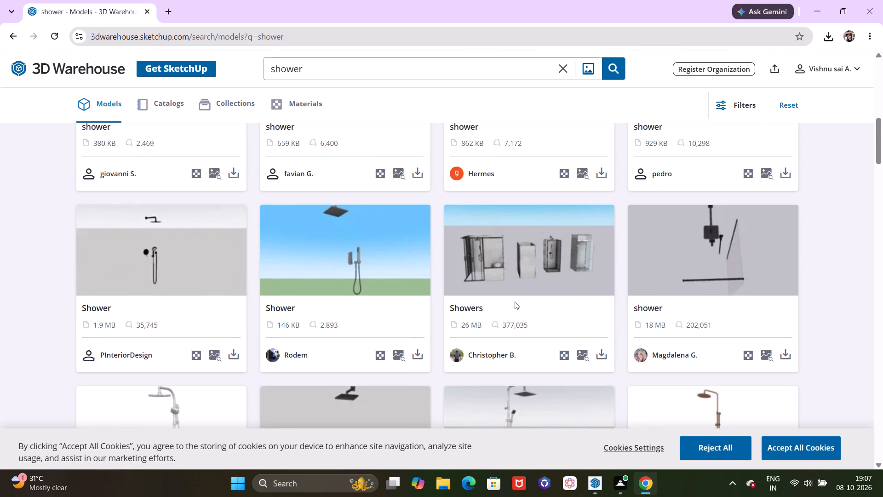
scroll(515, 301, down, 6)
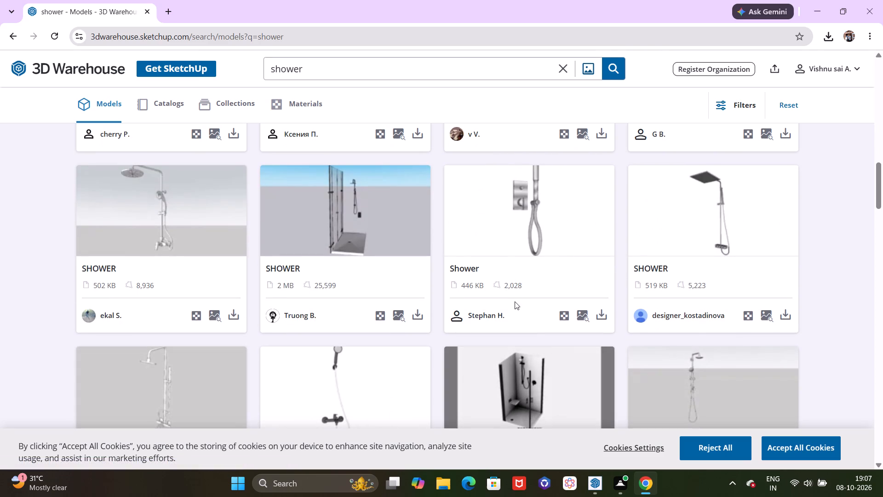
scroll(515, 301, down, 2)
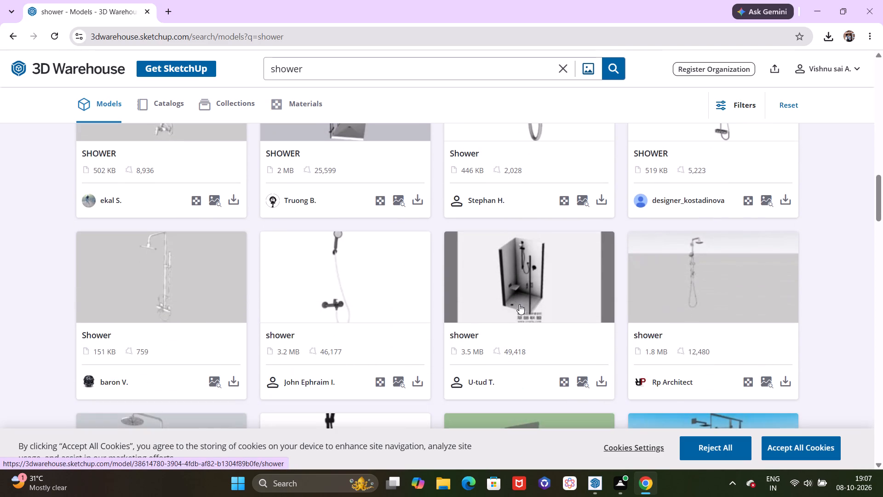
scroll(520, 302, down, 3)
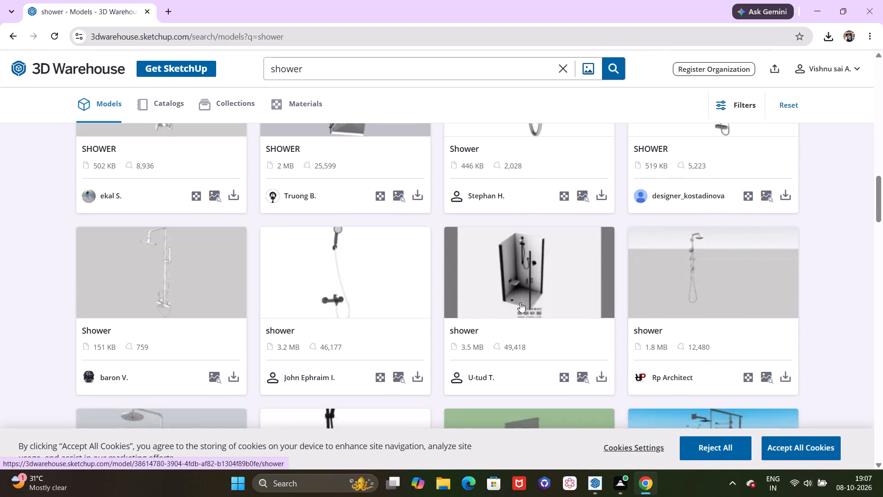
scroll(520, 302, down, 2)
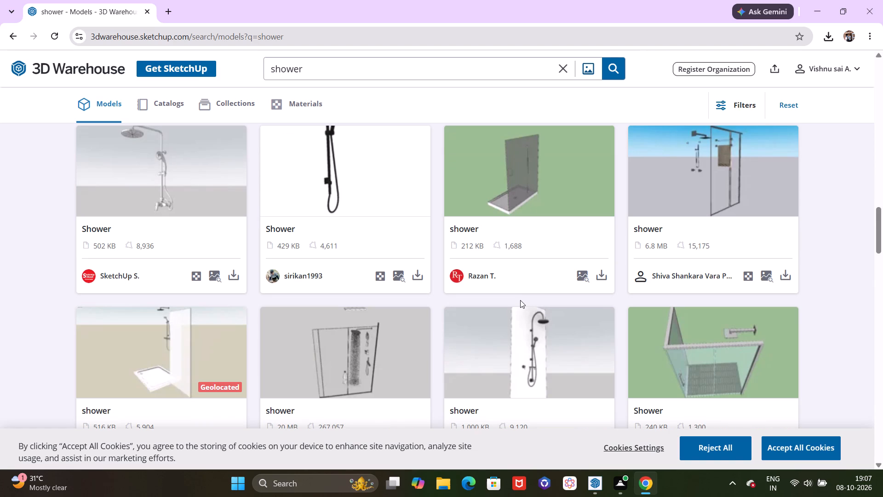
scroll(520, 300, up, 2)
scroll(520, 300, down, 4)
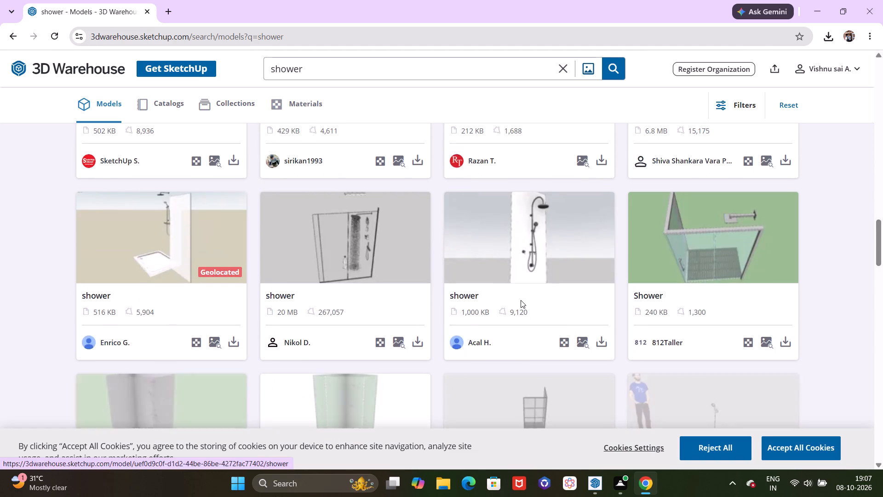
scroll(521, 300, up, 12)
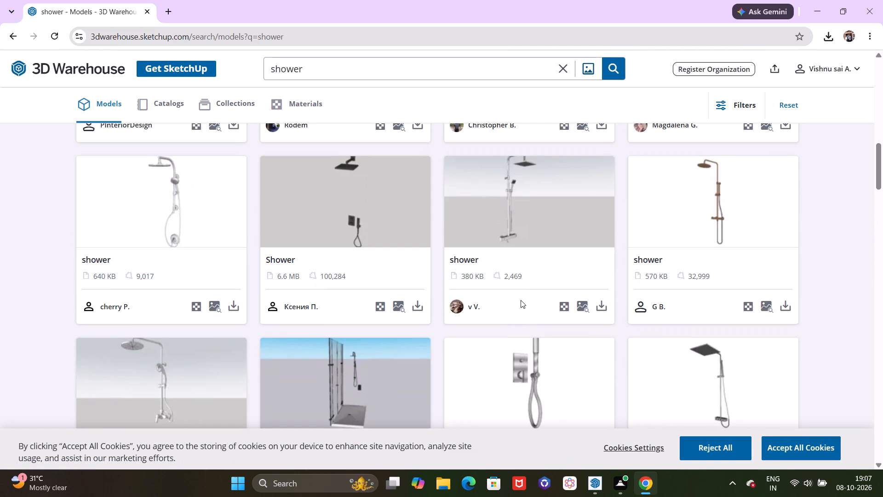
scroll(521, 300, up, 3)
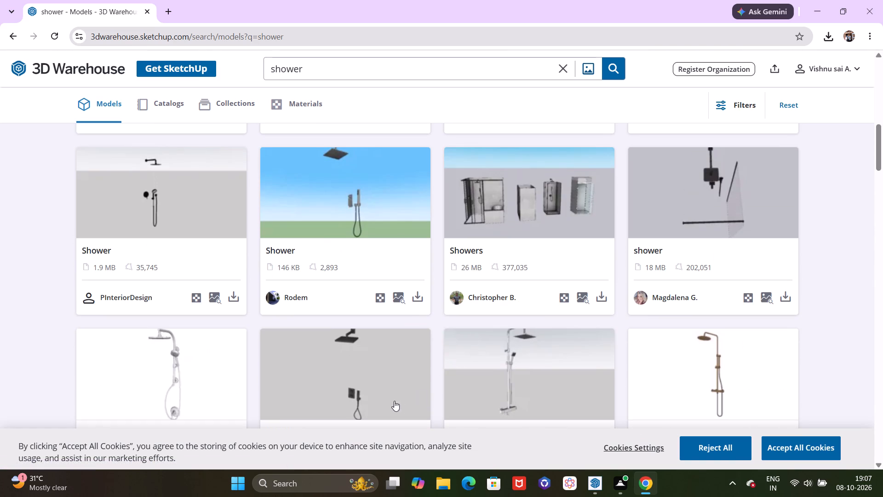
Examine both previews of the black wall-mounted shower with square head and separate hand shower, and return to the search results.
click(357, 362)
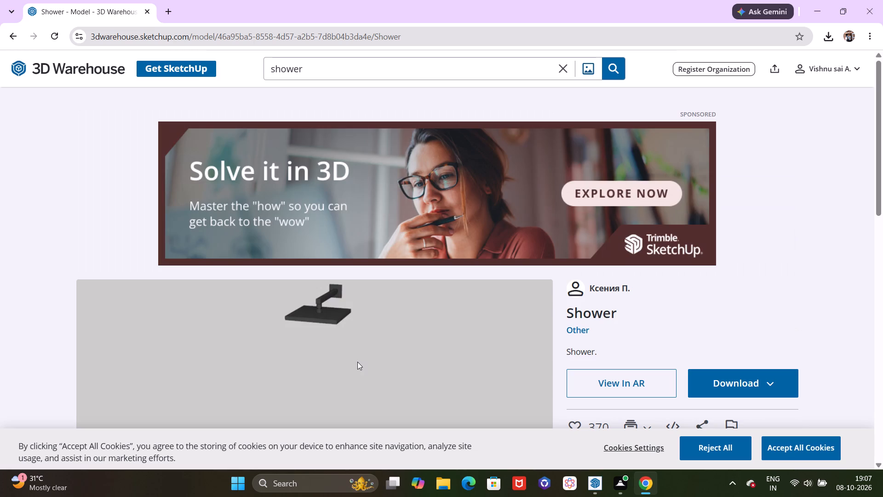
scroll(357, 346, down, 3)
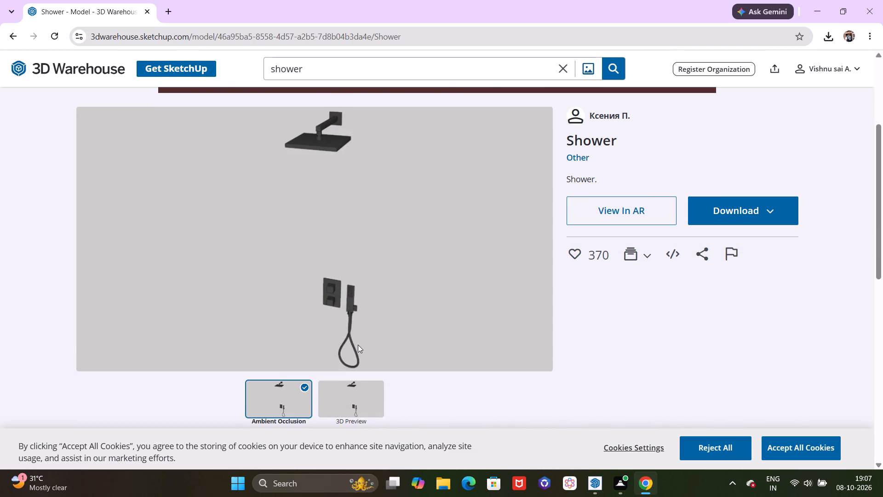
click(345, 407)
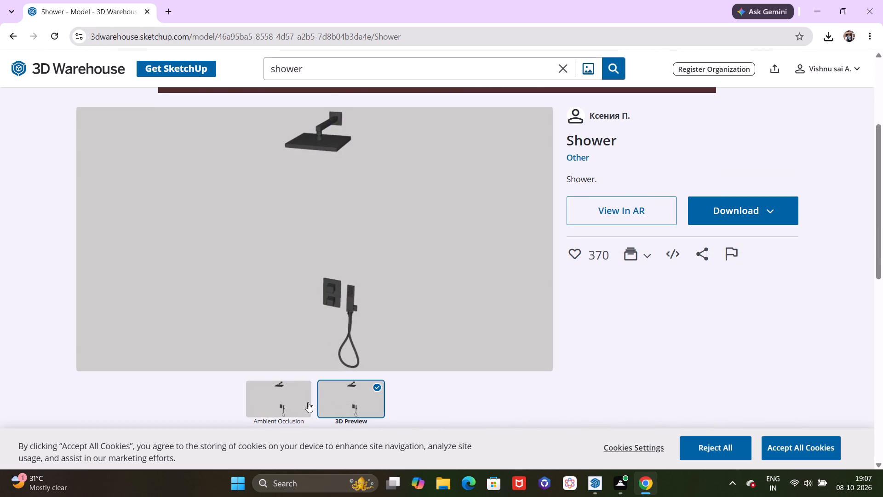
click(298, 402)
scroll(443, 387, up, 3)
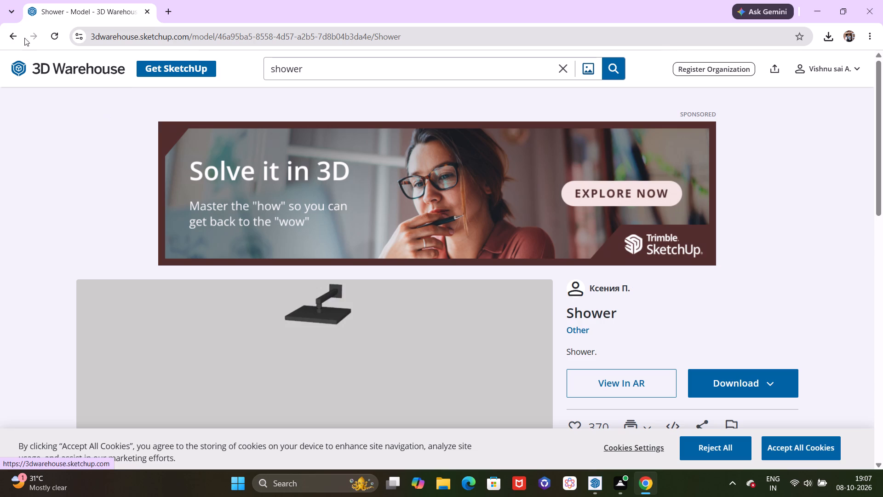
click(3, 35)
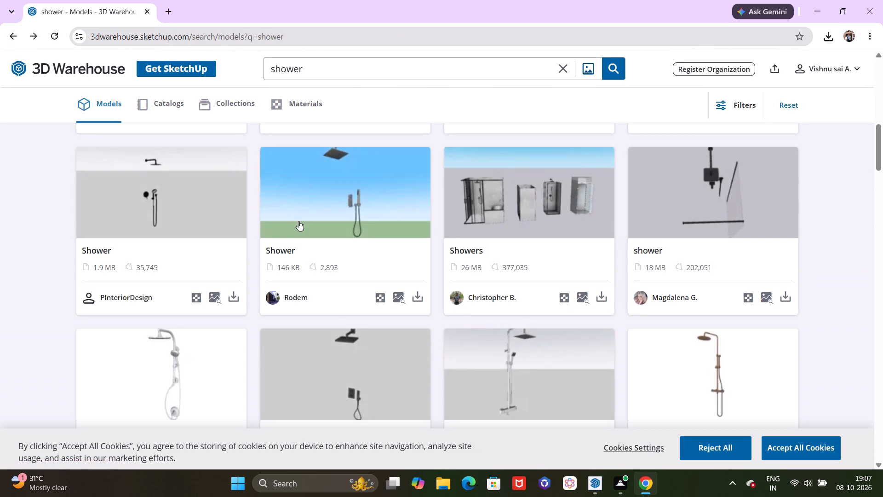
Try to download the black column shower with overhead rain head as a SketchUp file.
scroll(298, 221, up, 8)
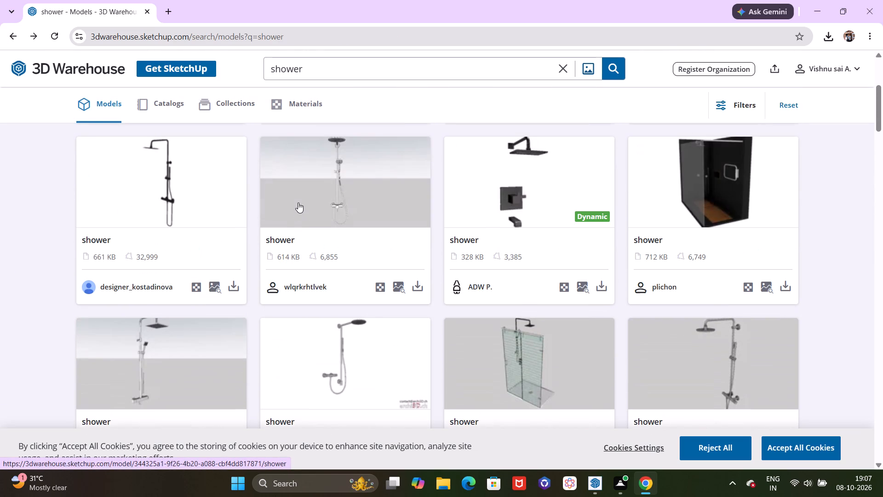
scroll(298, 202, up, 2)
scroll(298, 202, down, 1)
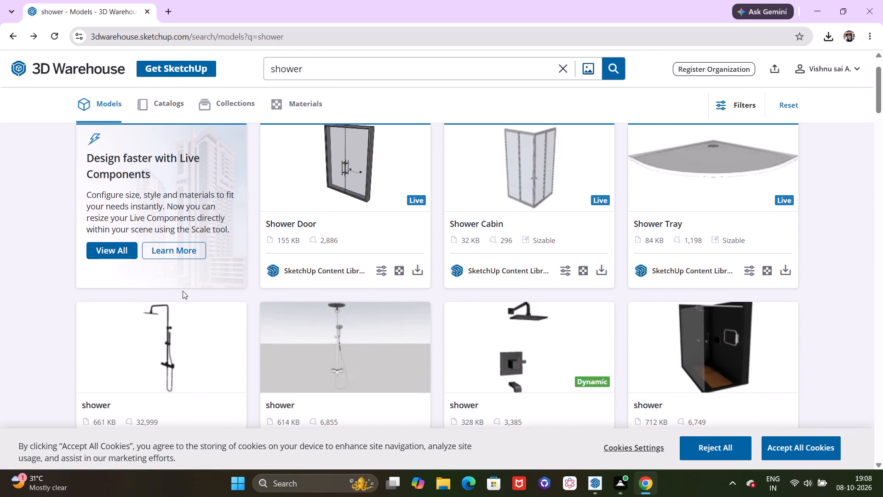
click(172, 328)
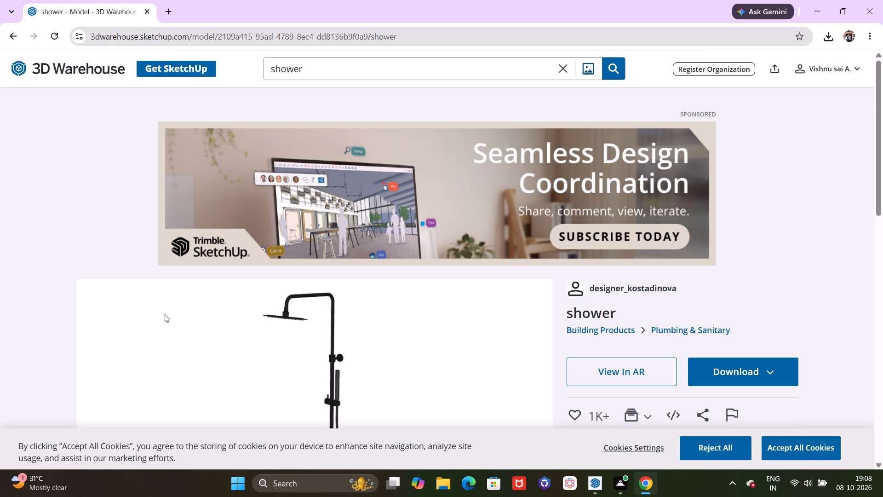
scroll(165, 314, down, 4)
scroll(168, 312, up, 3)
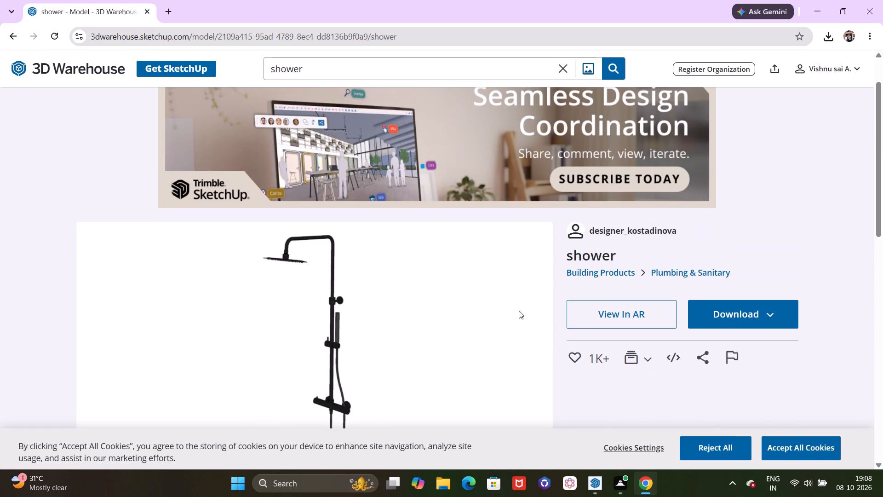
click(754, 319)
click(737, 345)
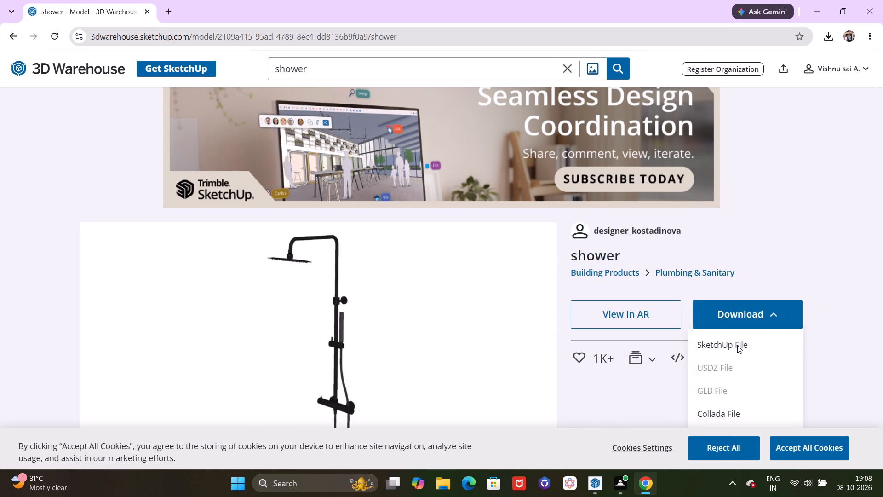
Watch the sponsored video for extra daily downloads and decline the subscription offer.
scroll(642, 305, down, 15)
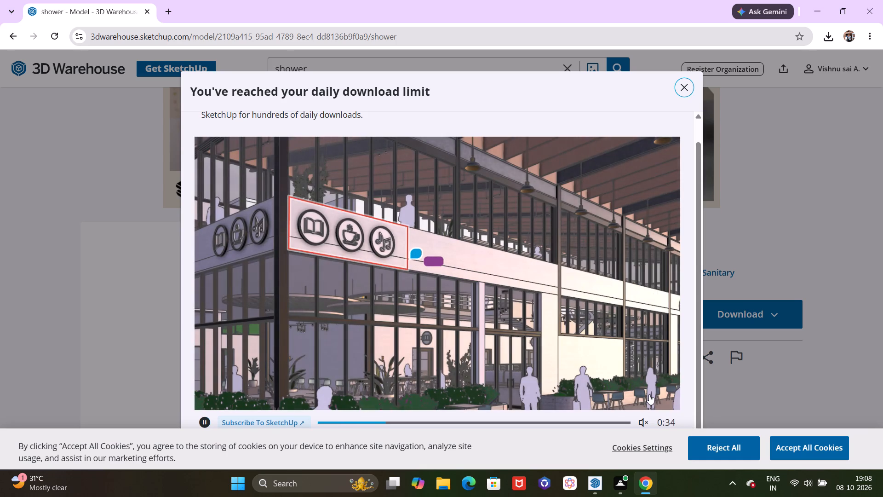
click(649, 394)
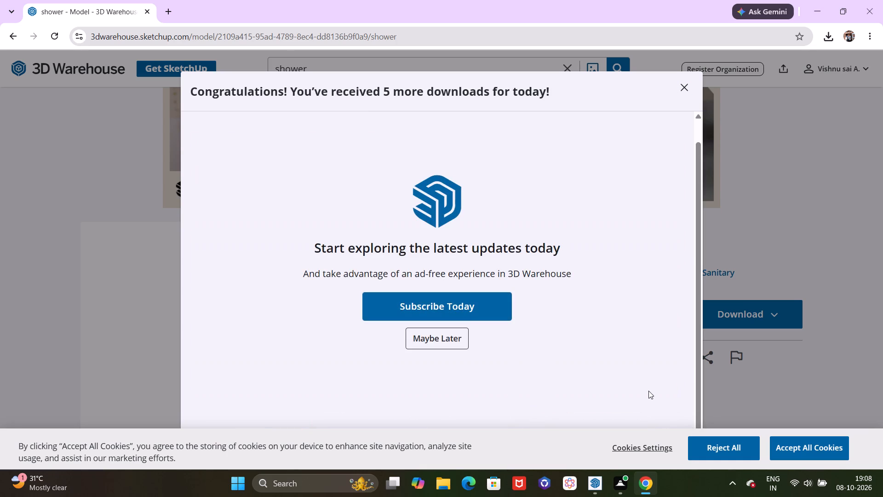
click(448, 332)
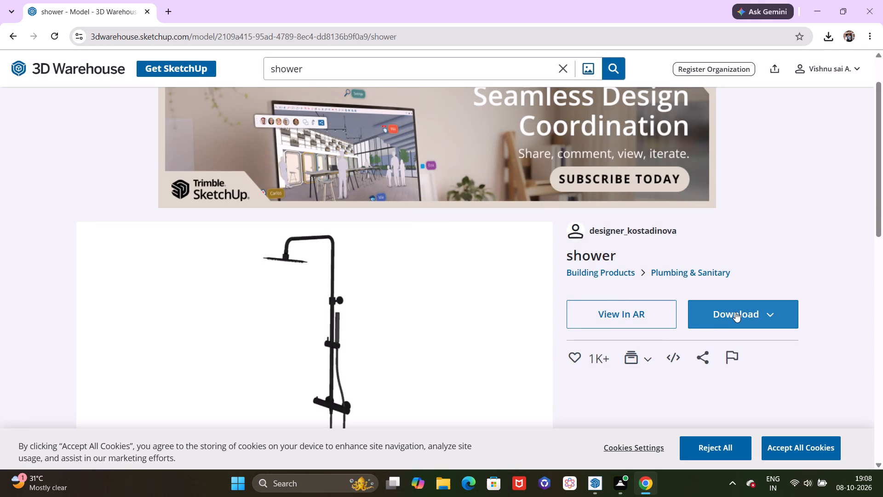
Examine the black column shower's two previews and return to the search results.
scroll(402, 312, down, 3)
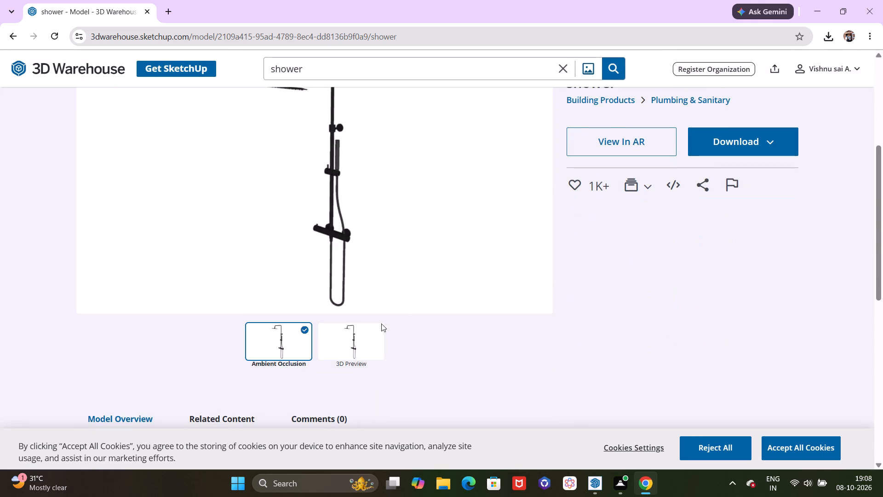
click(365, 341)
click(288, 341)
scroll(296, 364, up, 3)
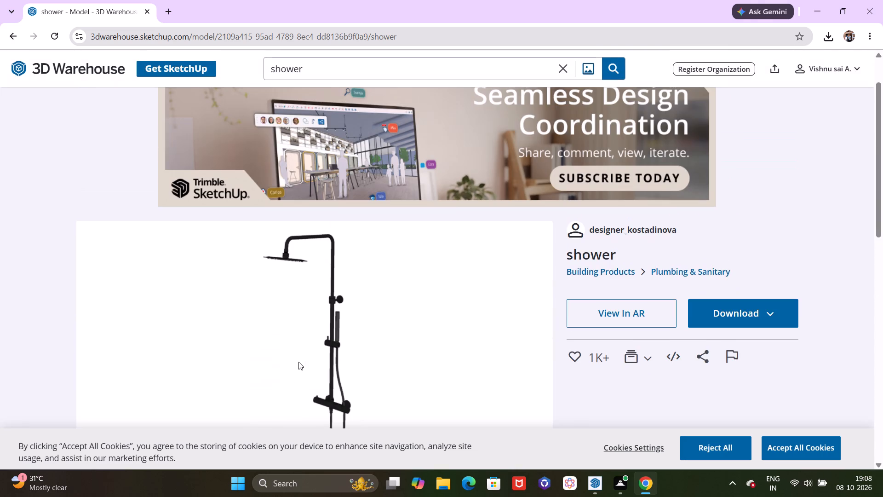
click(5, 35)
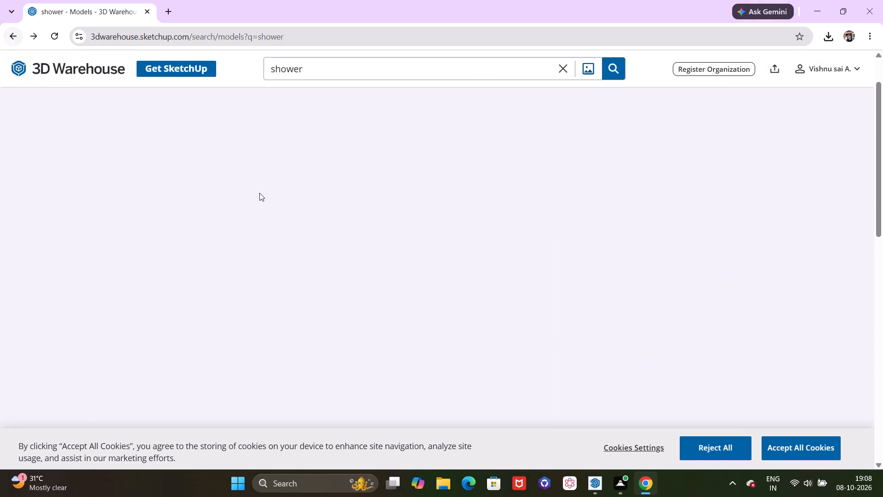
Download the grey rail shower with round overhead head and looped hose as a SketchUp file.
scroll(395, 253, down, 4)
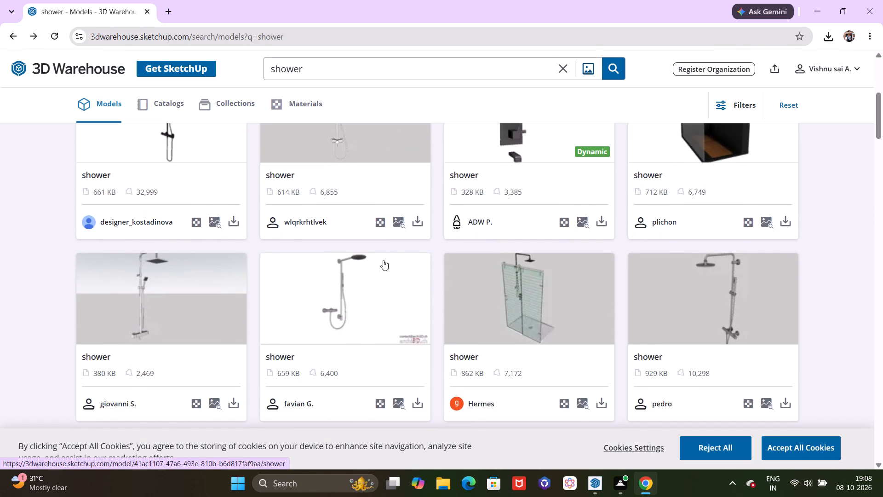
click(368, 272)
scroll(368, 272, down, 3)
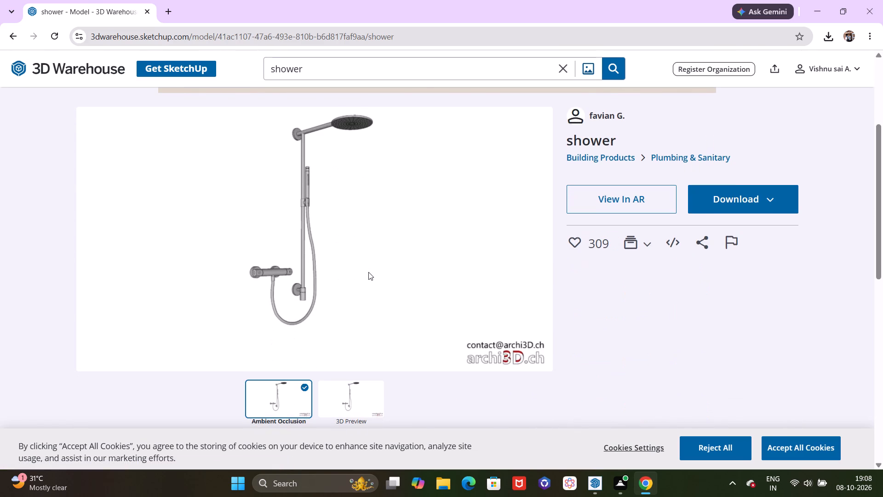
click(765, 207)
click(742, 238)
Switch to SketchUp, import the downloaded shower+raindance+connect model and place it on the floor outside the bedroom and bathroom.
click(596, 483)
click(563, 426)
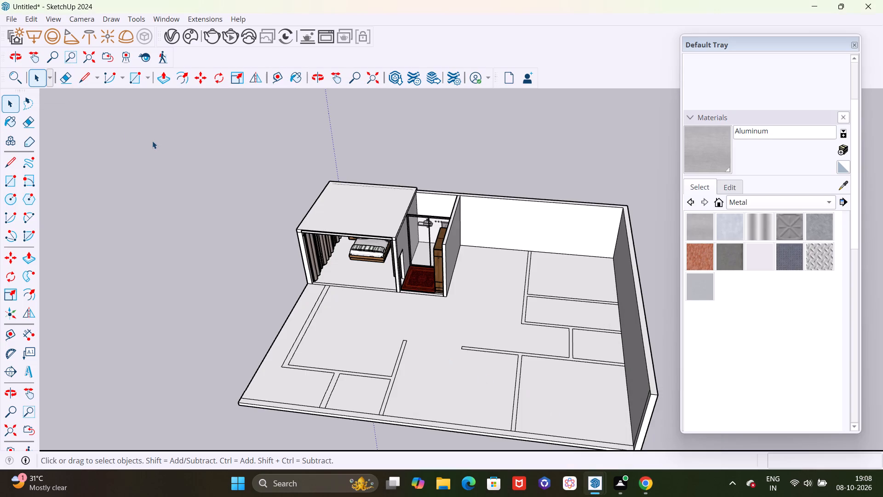
click(14, 18)
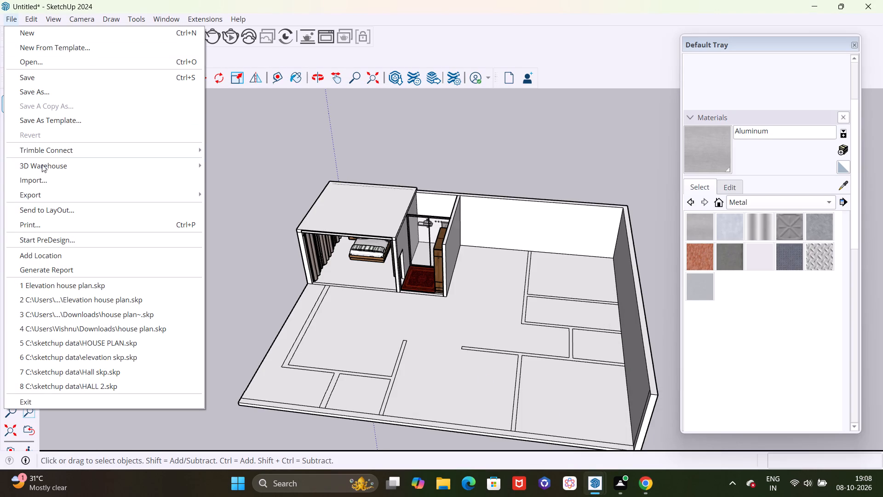
click(42, 177)
click(135, 123)
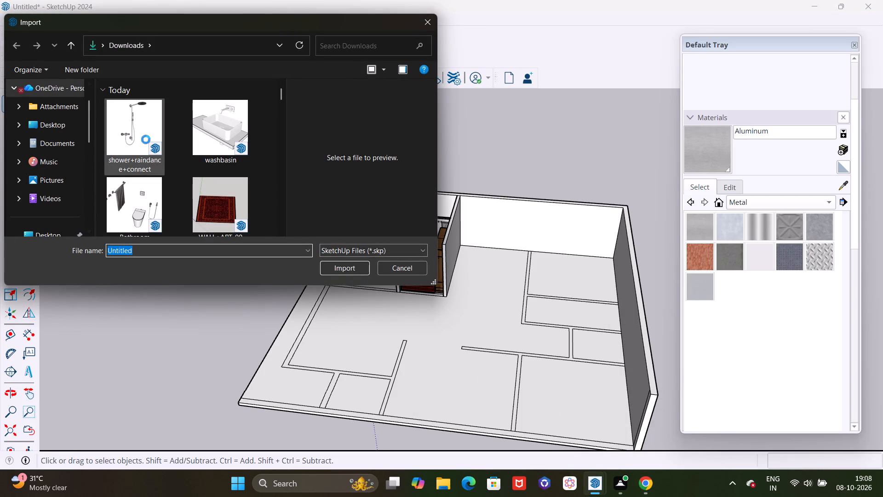
click(345, 272)
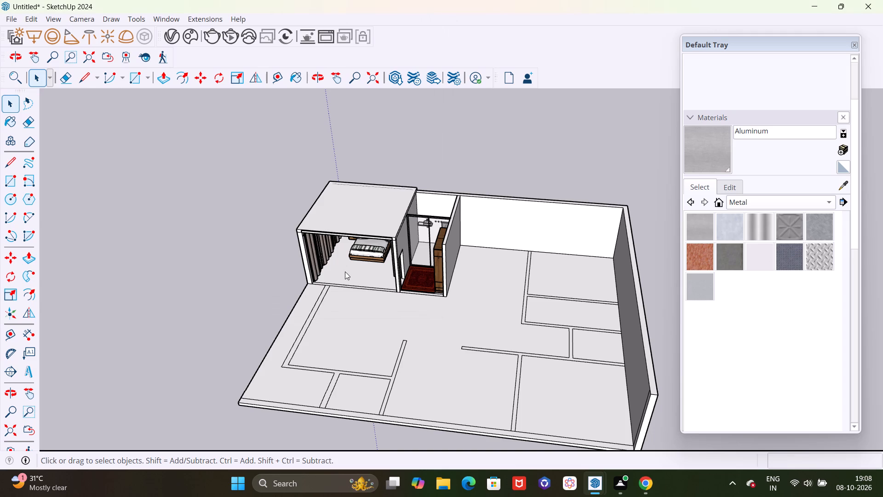
scroll(418, 254, up, 13)
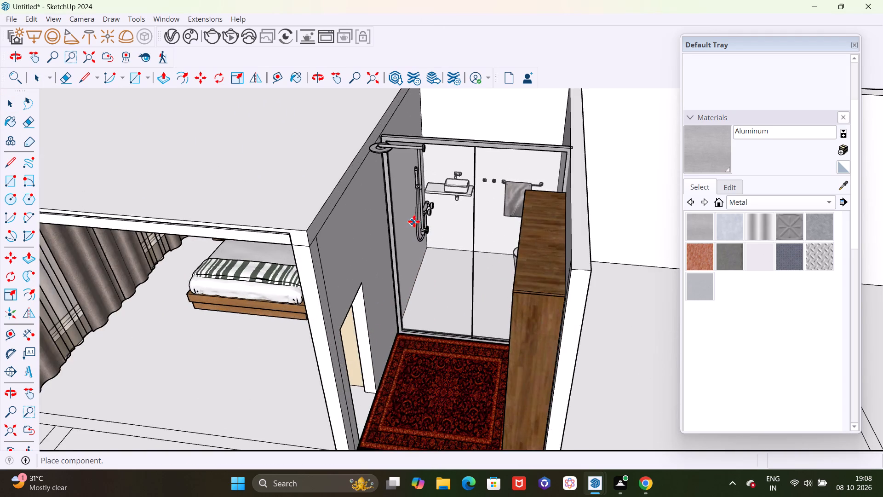
scroll(414, 220, up, 2)
middle_drag(403, 245, 295, 279)
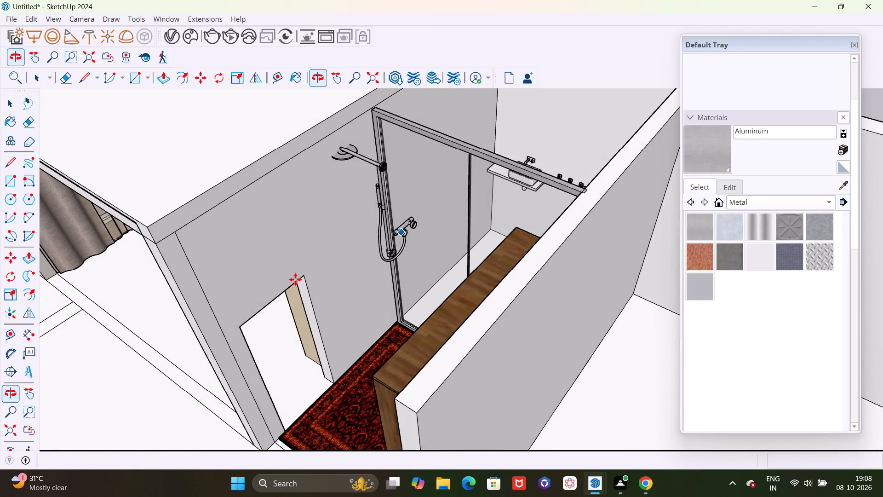
scroll(231, 295, down, 17)
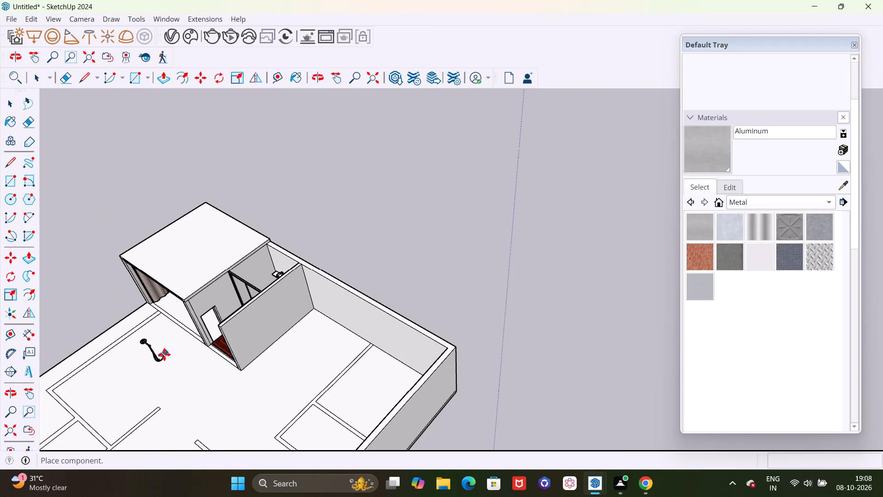
click(164, 354)
Rotate the imported shower about 180 degrees on the floor plane so its overhead arm faces the opposite way.
scroll(149, 391, up, 1)
middle_drag(154, 389, 327, 323)
scroll(275, 232, down, 10)
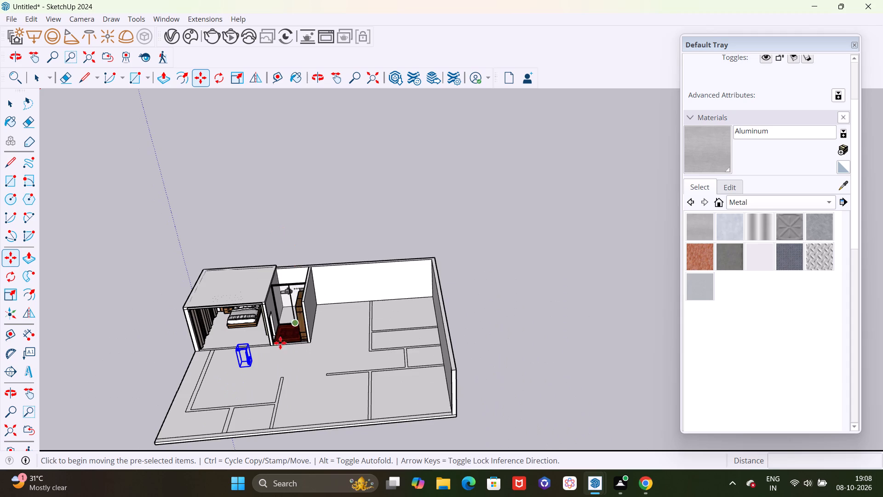
scroll(262, 366, up, 4)
click(220, 80)
scroll(294, 396, up, 4)
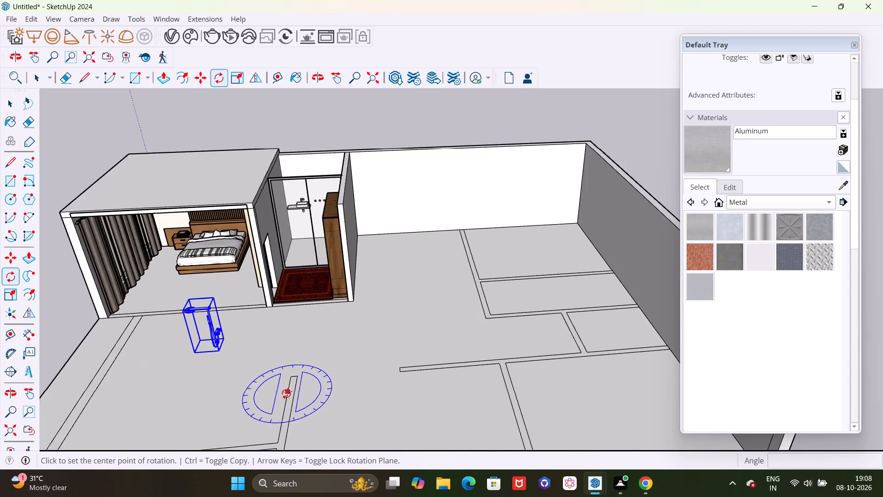
scroll(286, 393, up, 6)
click(256, 343)
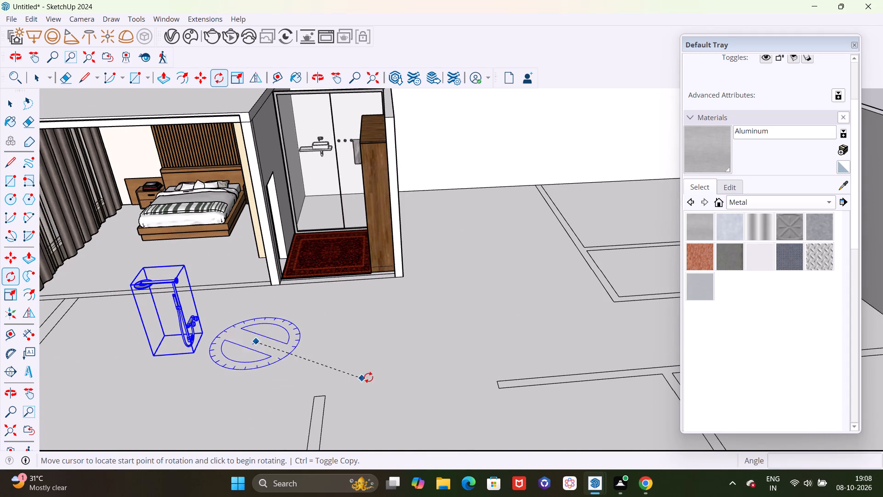
click(421, 328)
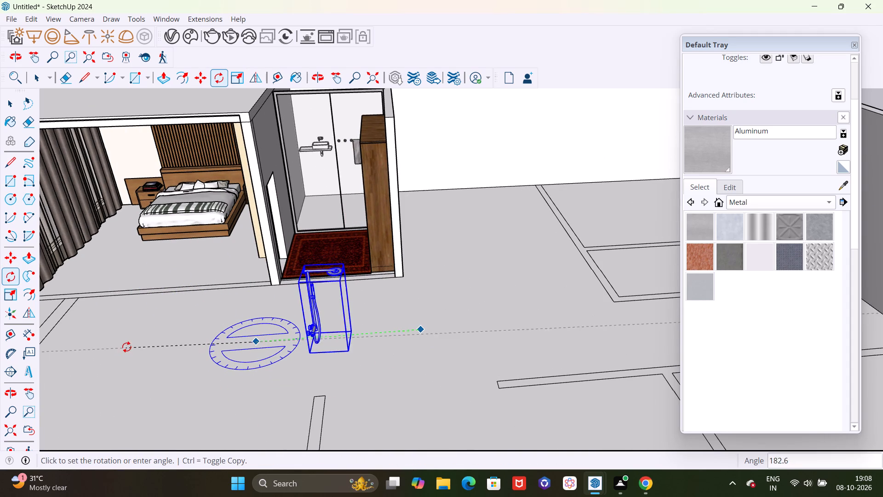
click(145, 351)
Move the shower by its upper wall flange into the bathroom, onto the side wall shared with the bedroom behind the glass partition.
middle_drag(401, 372, 396, 372)
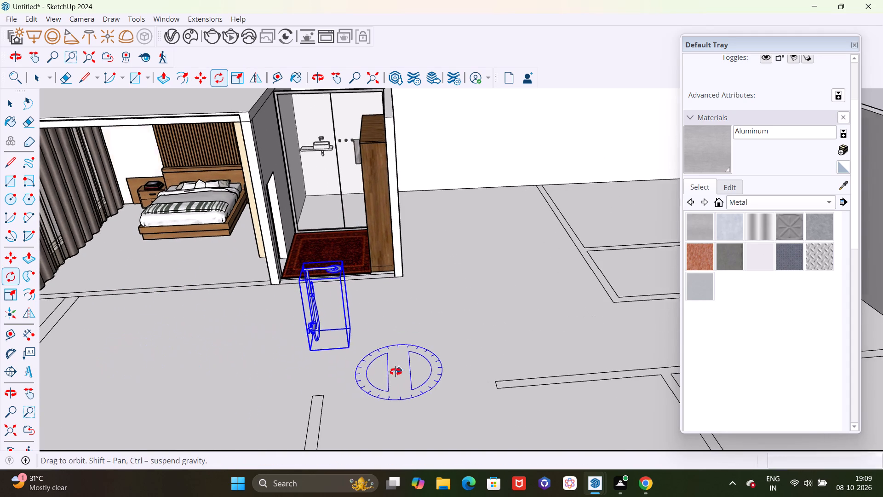
middle_drag(396, 372, 227, 386)
scroll(244, 296, up, 11)
middle_drag(220, 272, 317, 281)
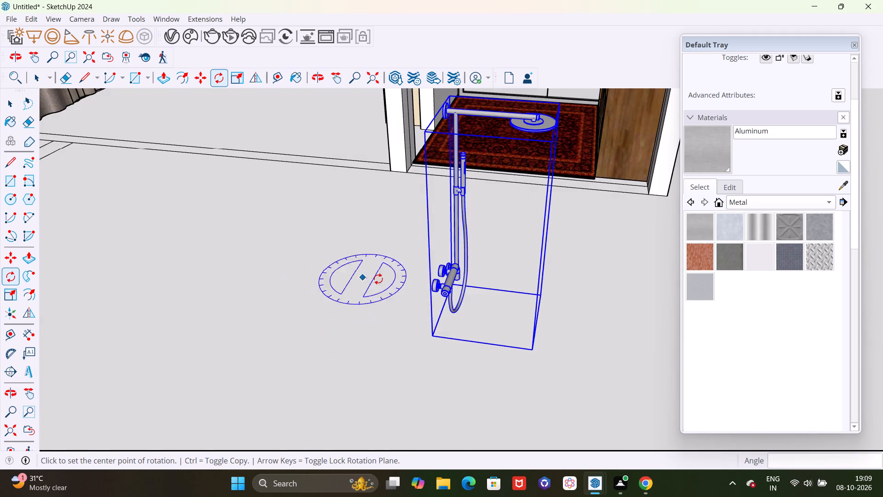
scroll(391, 279, up, 5)
scroll(400, 304, down, 3)
scroll(429, 305, up, 1)
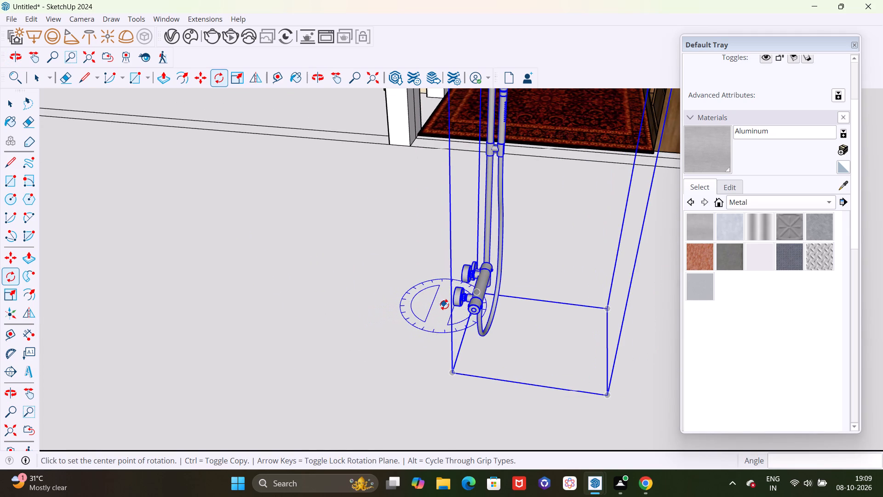
key(m)
scroll(445, 304, down, 6)
scroll(470, 133, up, 5)
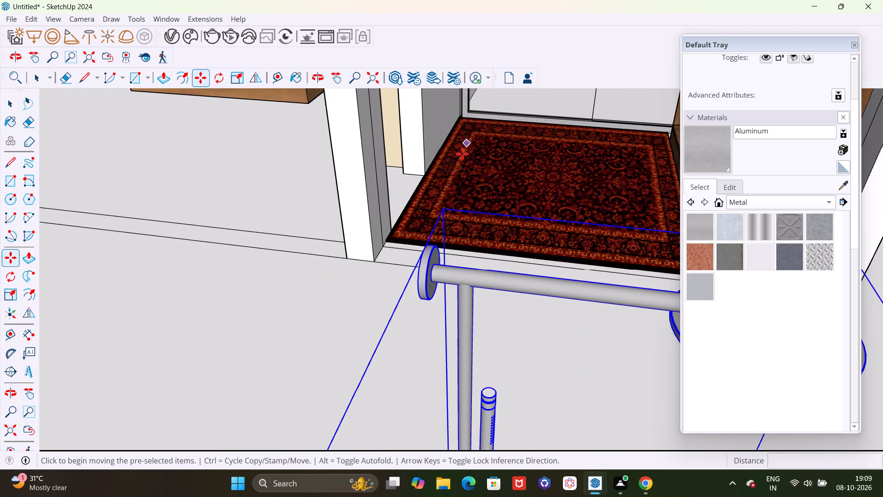
click(419, 281)
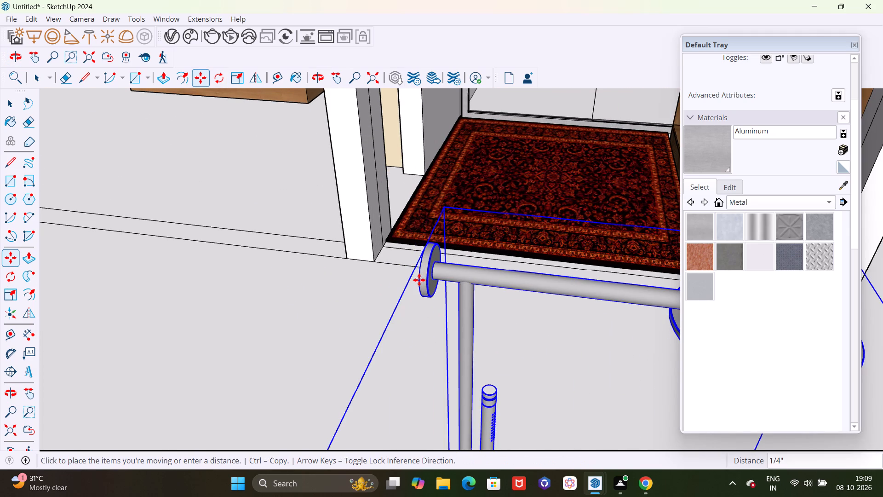
scroll(419, 280, down, 20)
scroll(419, 280, down, 17)
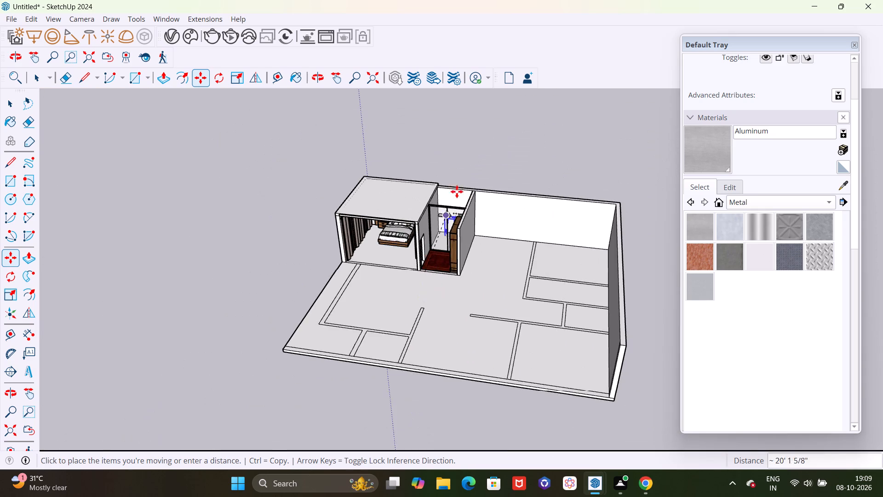
scroll(453, 186, up, 17)
scroll(382, 257, up, 2)
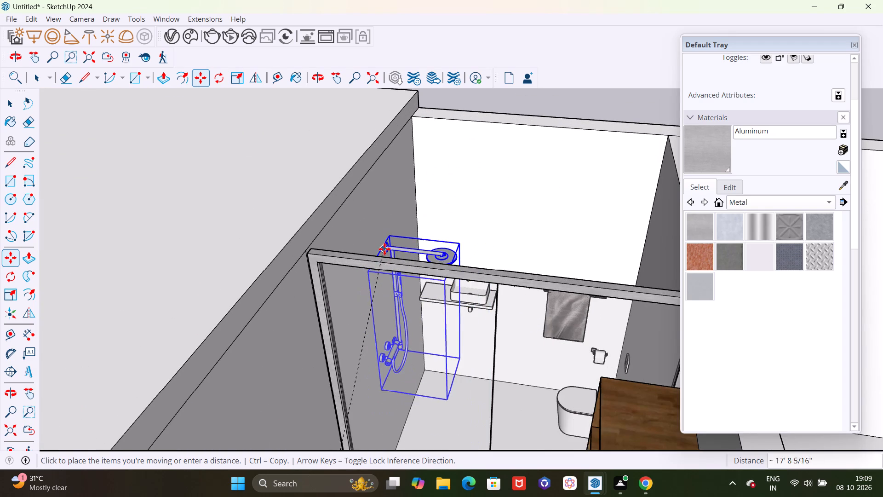
middle_drag(386, 248, 190, 300)
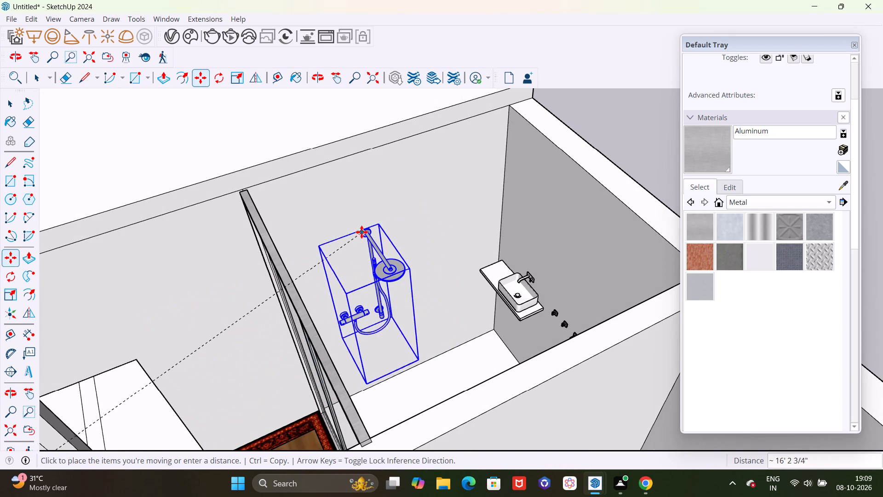
middle_drag(377, 219, 580, 249)
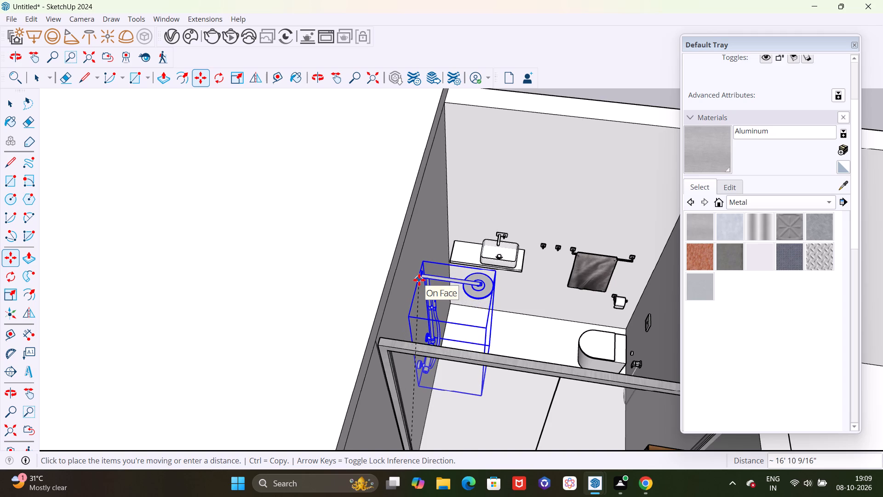
click(419, 280)
Raise the shower about 10 3/4" along the blue axis on the bathroom side wall.
scroll(400, 278, down, 5)
middle_drag(571, 295, 328, 213)
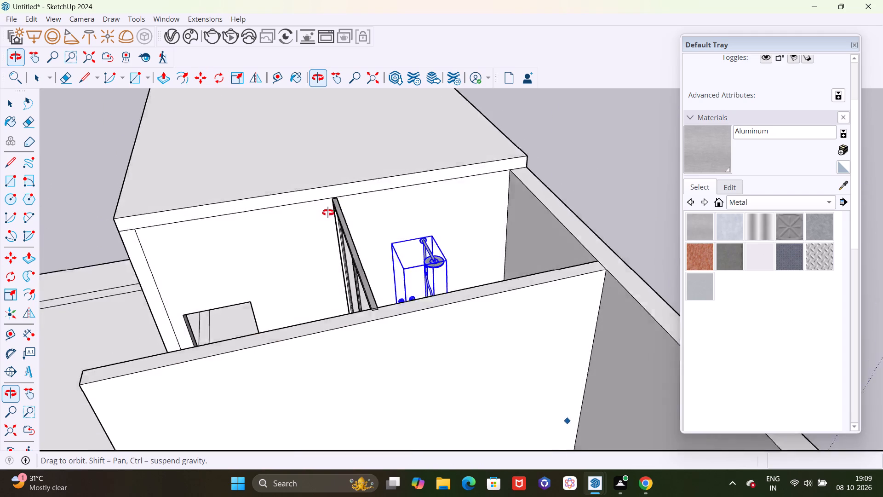
middle_drag(328, 213, 519, 259)
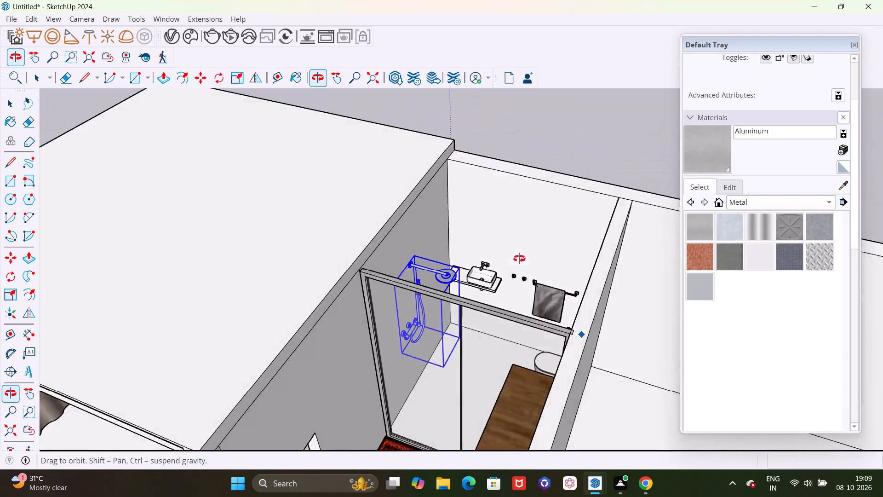
middle_drag(519, 259, 554, 124)
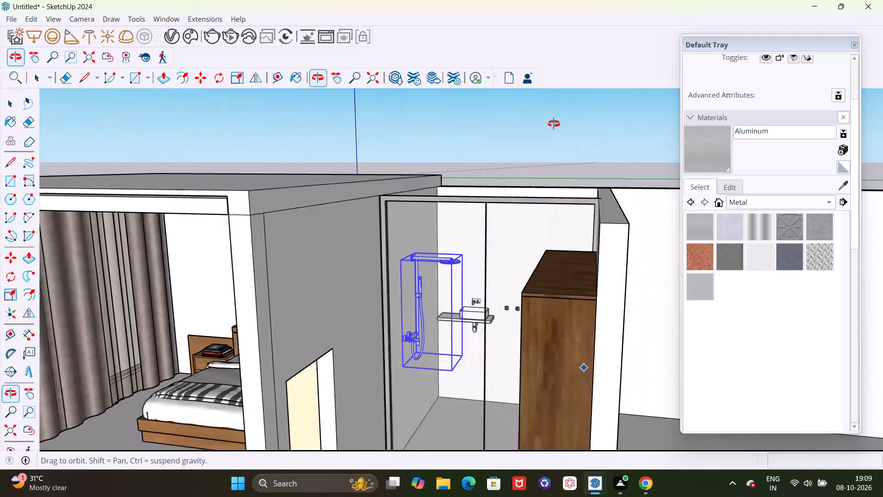
middle_drag(554, 124, 425, 277)
scroll(424, 271, up, 7)
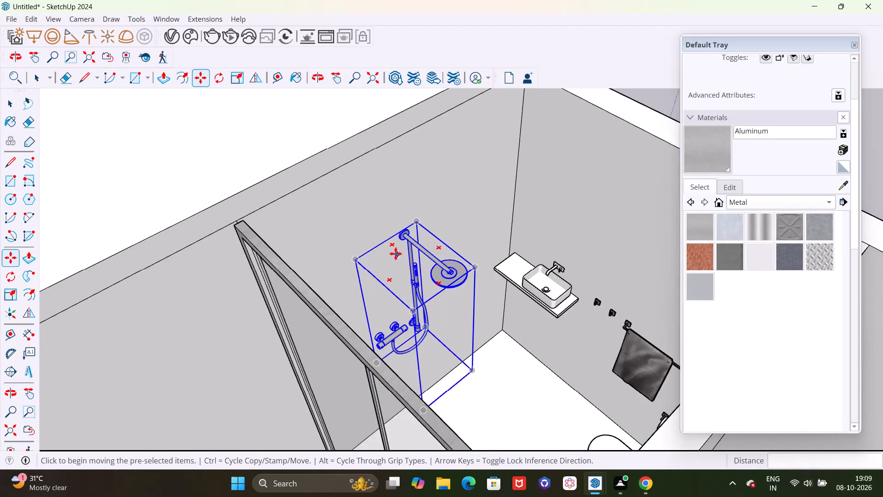
scroll(396, 254, up, 2)
click(400, 227)
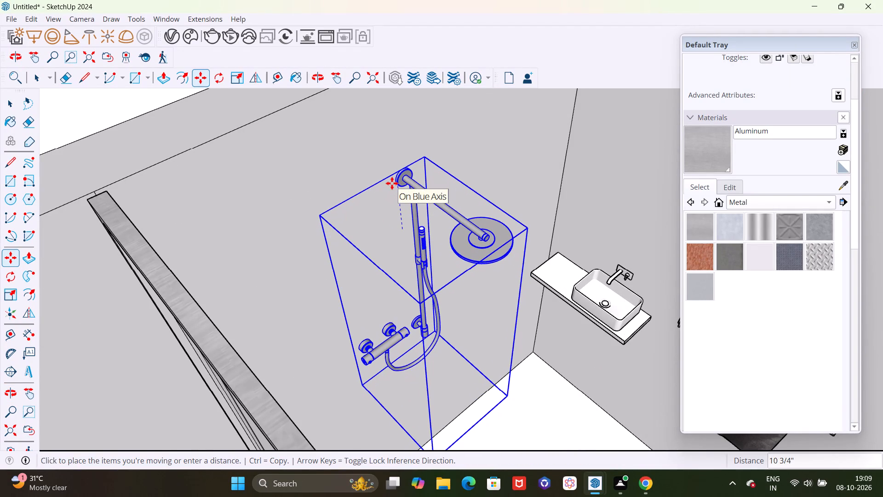
click(392, 183)
Slide the shower about 6 1/2" along the side wall towards the washbasin and deselect it.
scroll(408, 176, down, 11)
middle_drag(391, 291, 578, 128)
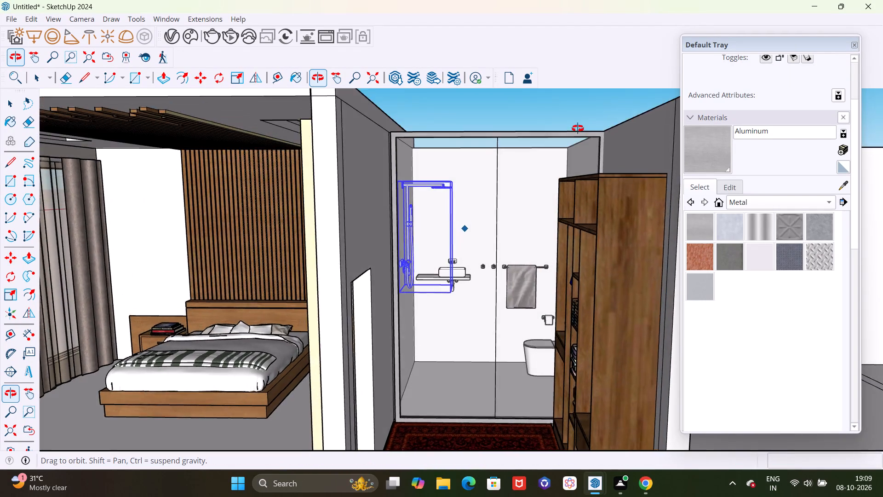
middle_drag(578, 128, 521, 164)
middle_drag(358, 288, 135, 353)
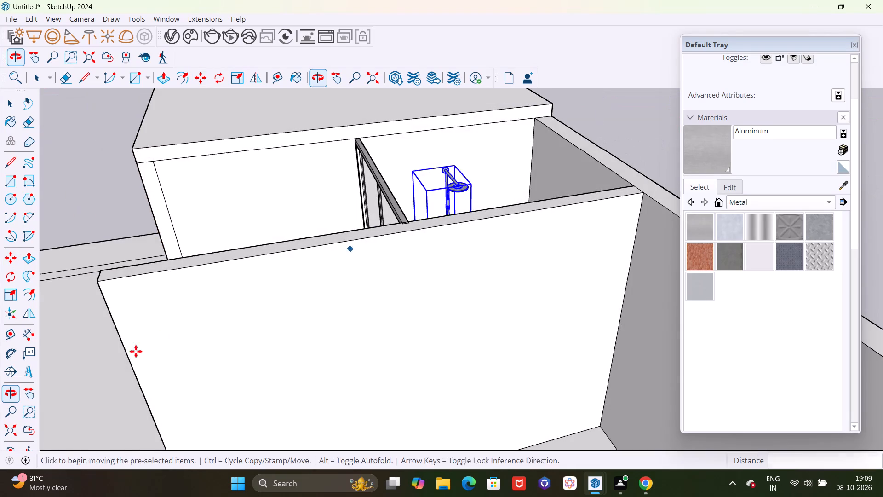
middle_drag(445, 246, 352, 336)
scroll(451, 194, up, 3)
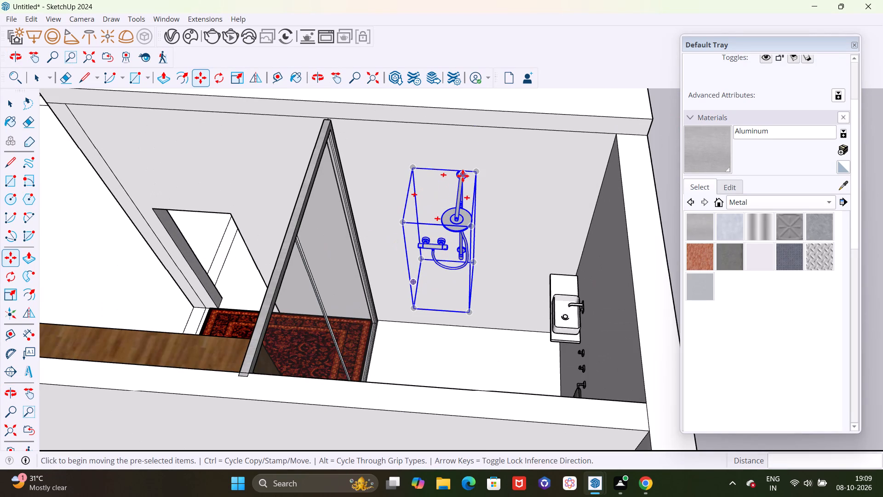
click(461, 170)
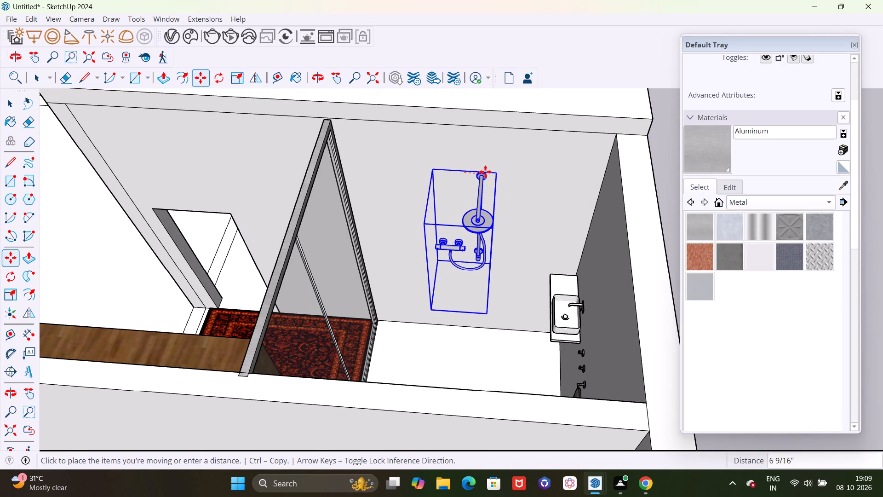
click(487, 172)
scroll(443, 192, down, 11)
middle_drag(281, 235, 630, 222)
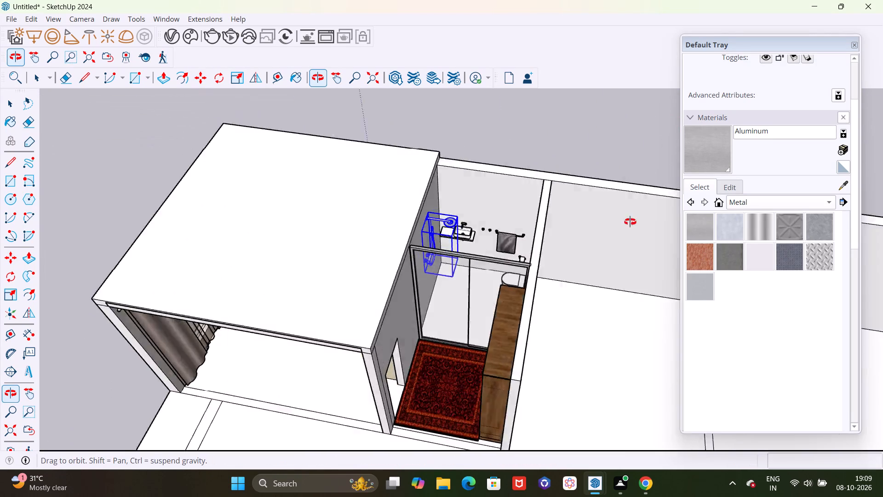
middle_drag(630, 222, 700, 178)
key(space)
click(454, 116)
Examine the shower's placement through the glass partition and the adjoining wardrobe area and bedroom from several angles.
scroll(363, 144, down, 4)
middle_drag(452, 299, 410, 168)
scroll(431, 205, down, 1)
scroll(448, 218, up, 11)
scroll(391, 227, up, 5)
scroll(325, 147, down, 7)
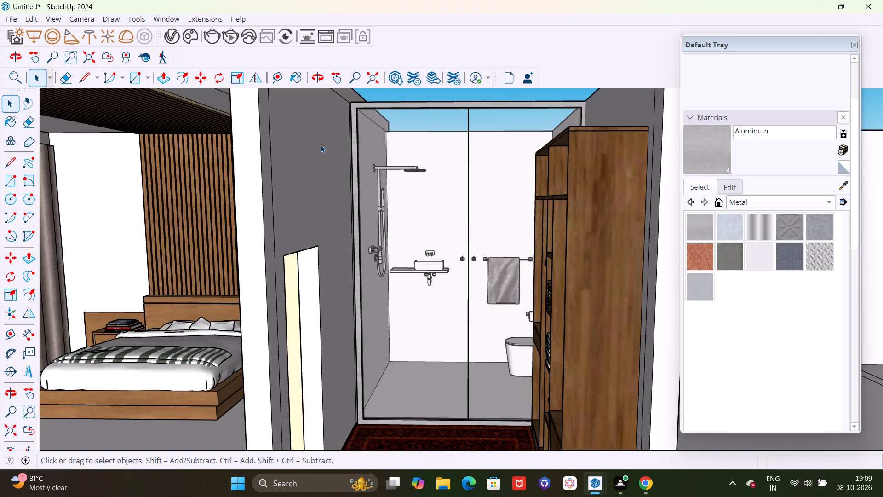
scroll(321, 145, down, 6)
middle_drag(327, 197, 370, 245)
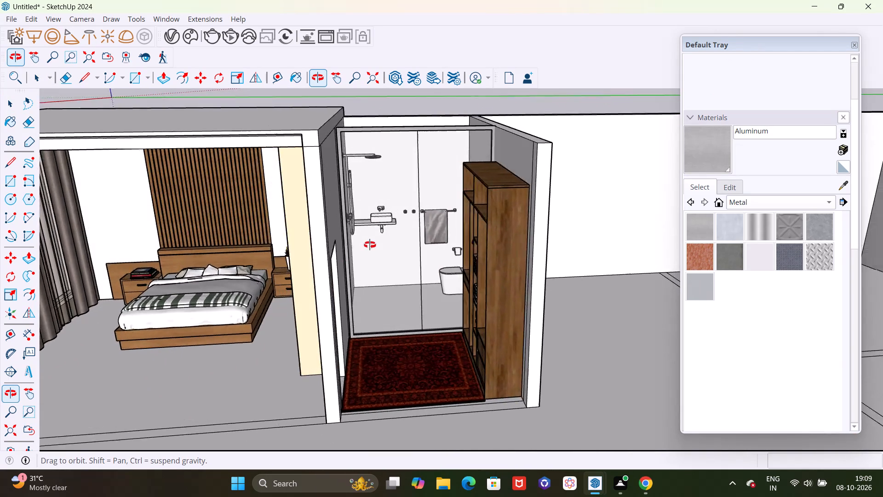
middle_drag(370, 245, 510, 252)
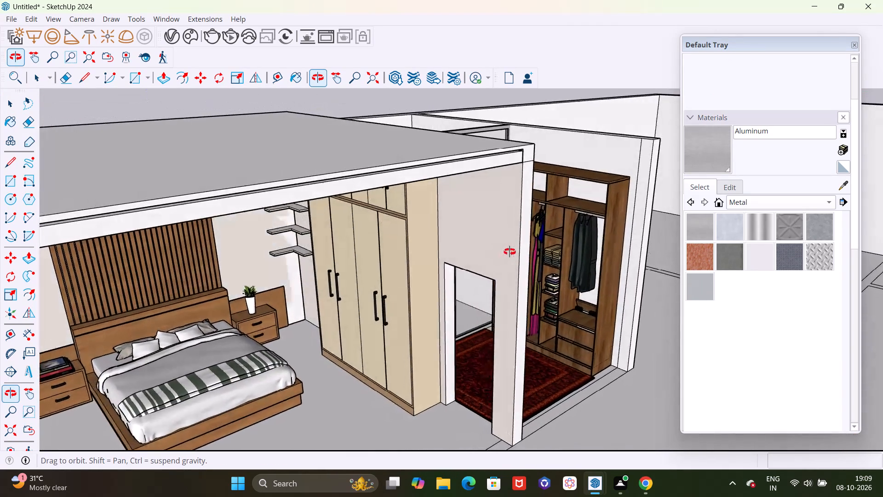
middle_drag(510, 252, 350, 218)
scroll(349, 218, up, 1)
scroll(340, 134, down, 6)
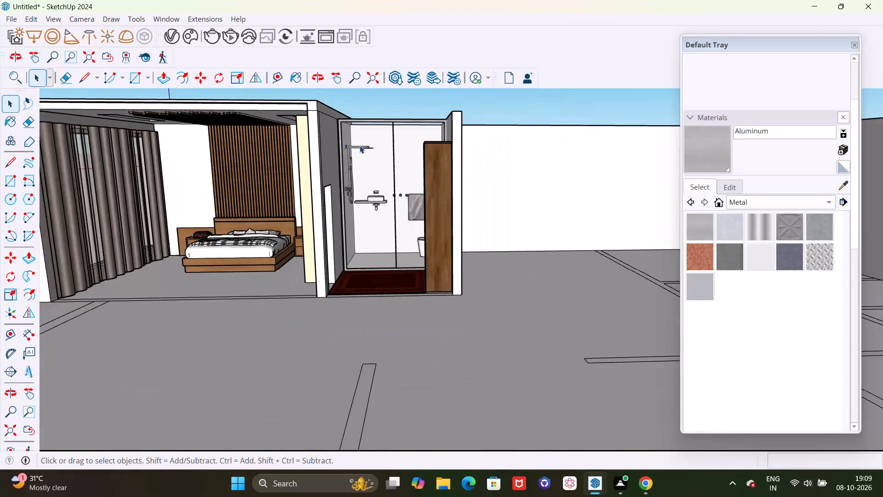
scroll(360, 145, down, 3)
middle_drag(361, 152, 367, 245)
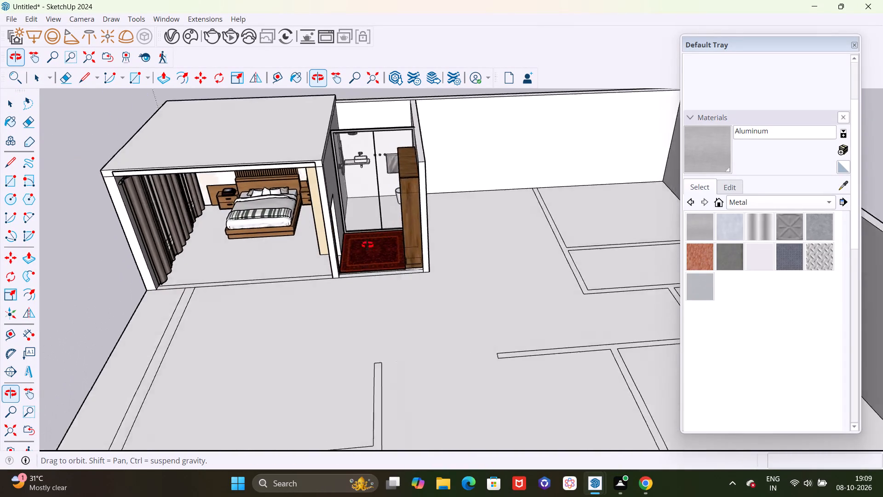
Examine the bathroom fixtures, the glass partition and the adjoining wardrobe from above and from the wardrobe side.
middle_drag(367, 245, 330, 241)
scroll(336, 246, down, 5)
scroll(341, 219, up, 5)
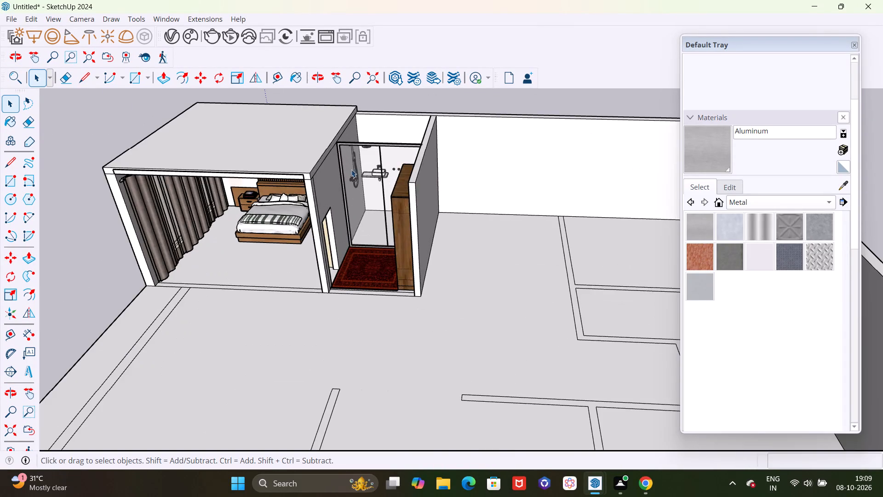
scroll(360, 231, down, 4)
middle_drag(388, 243, 304, 272)
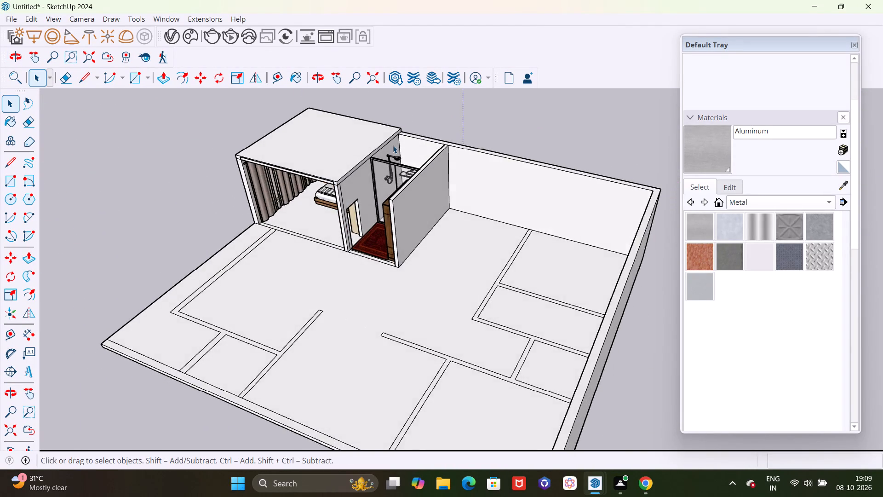
scroll(396, 133, up, 9)
middle_drag(331, 260, 510, 206)
scroll(480, 168, up, 4)
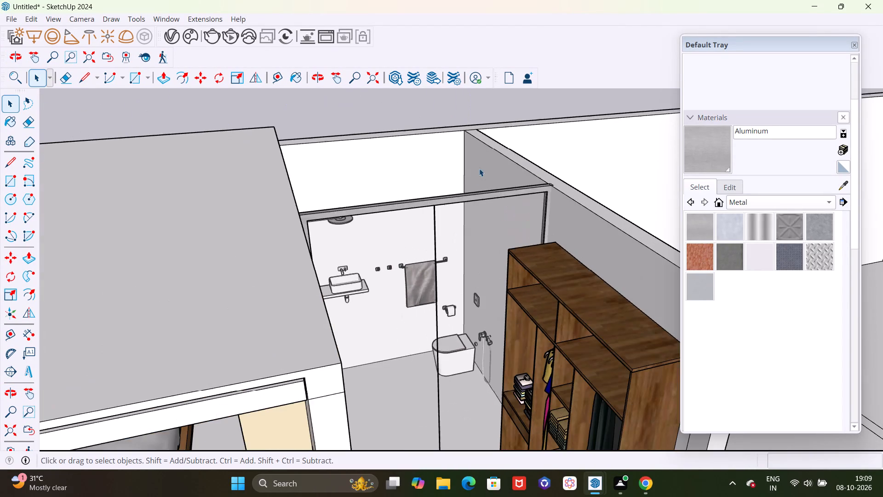
middle_drag(495, 190, 432, 237)
scroll(524, 224, up, 7)
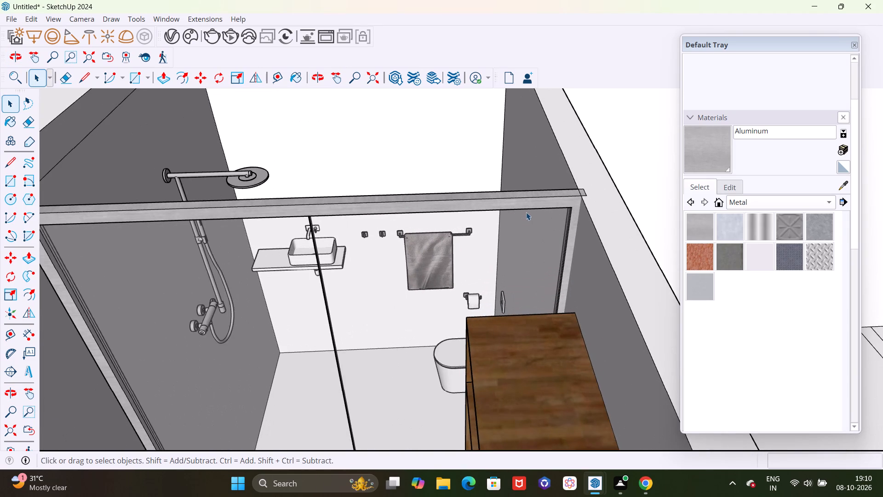
scroll(496, 211, down, 3)
scroll(388, 195, down, 4)
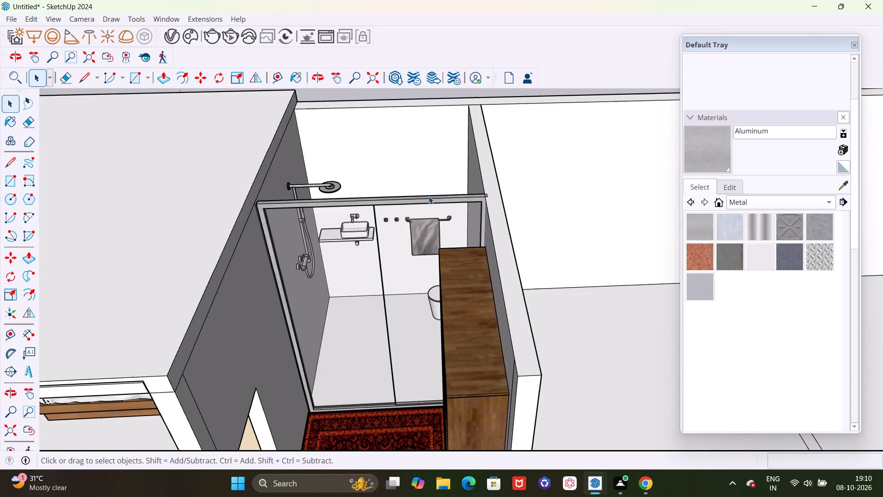
scroll(339, 413, up, 4)
scroll(273, 417, up, 3)
middle_drag(290, 406, 315, 324)
Select both glass panes and the aluminium frame's front face with their edges on the wardrobe side of the bathroom partition.
click(299, 373)
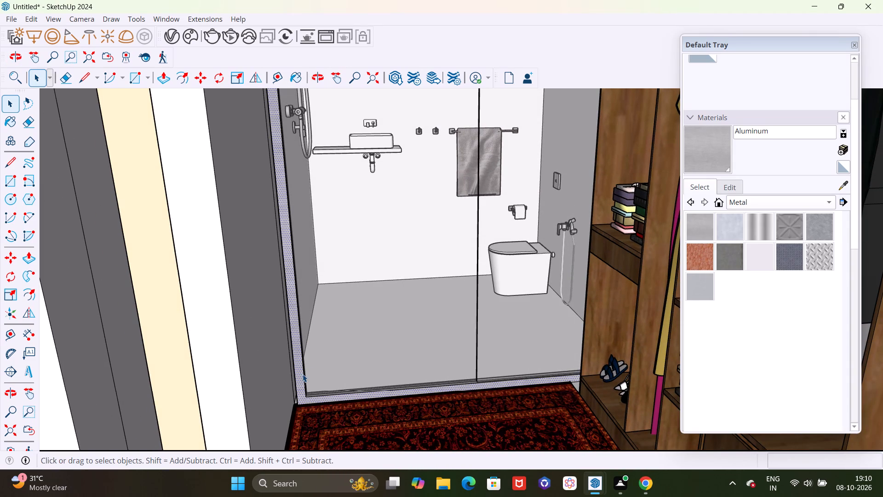
scroll(305, 378, down, 14)
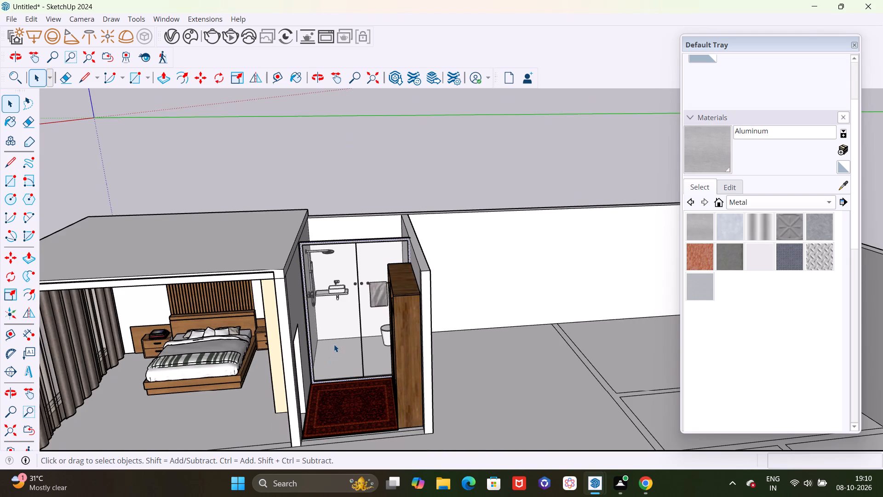
scroll(334, 344, up, 7)
scroll(333, 344, down, 4)
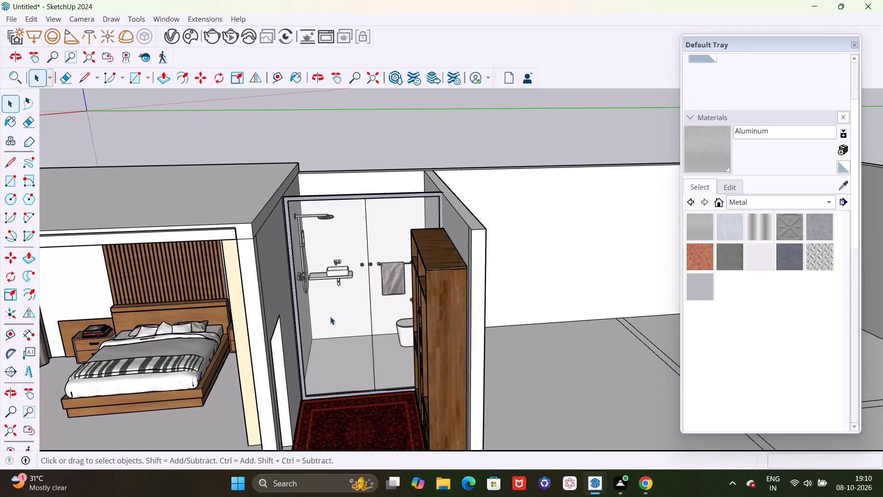
double_click(321, 289)
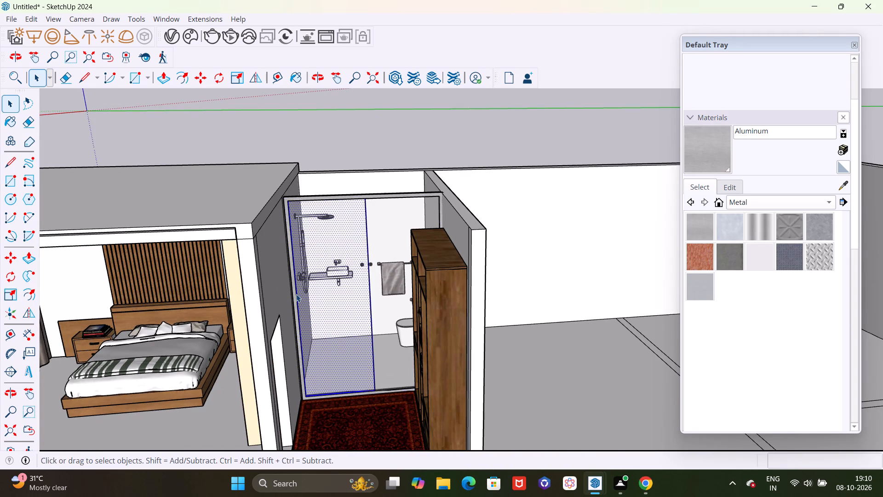
scroll(296, 295, up, 17)
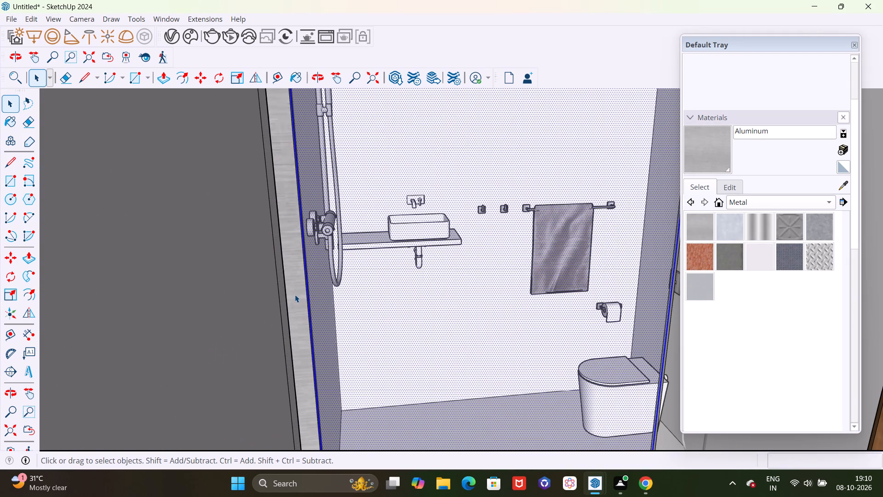
shift+double_click(295, 295)
scroll(288, 279, down, 10)
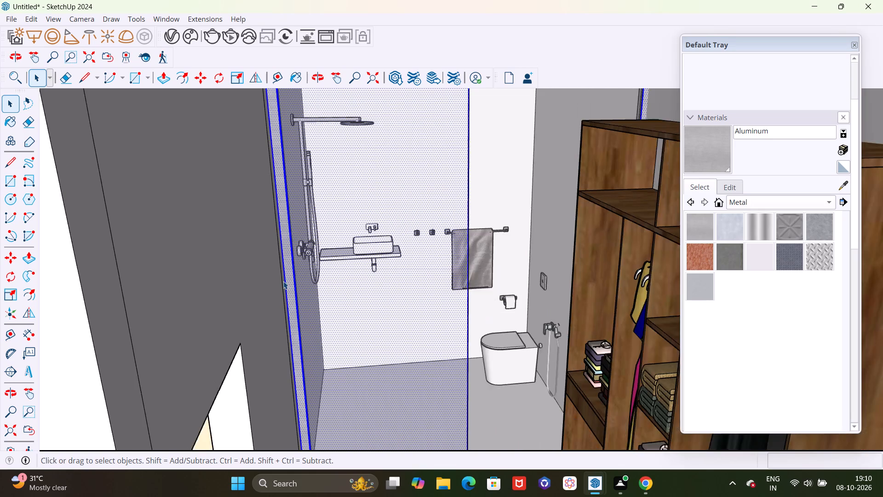
scroll(283, 281, down, 3)
shift+double_click(441, 254)
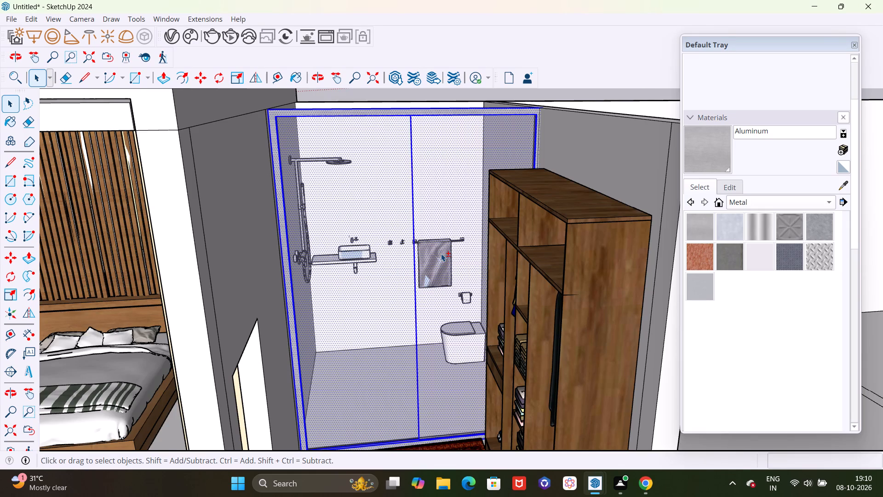
scroll(437, 268, down, 3)
scroll(423, 321, up, 4)
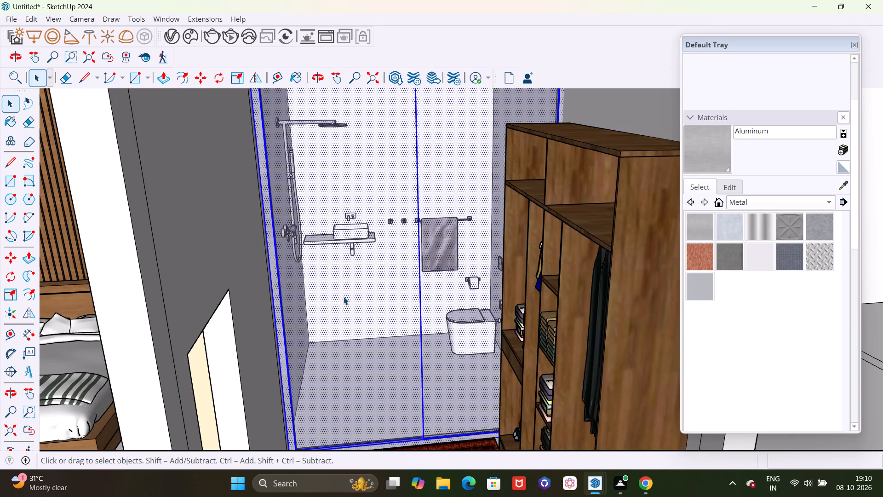
scroll(343, 295, down, 8)
Add the aluminium top rail's faces to the partition selection from the bathroom side.
middle_drag(328, 298, 882, 398)
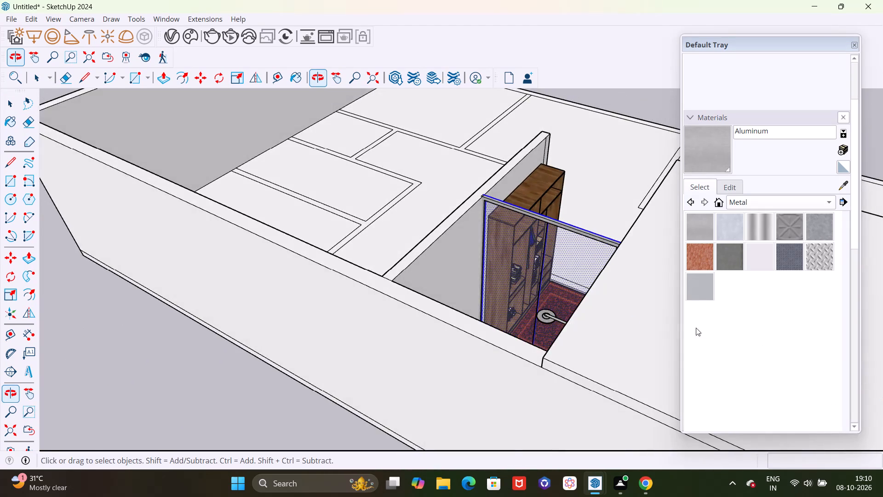
scroll(566, 314, up, 14)
shift+double_click(564, 136)
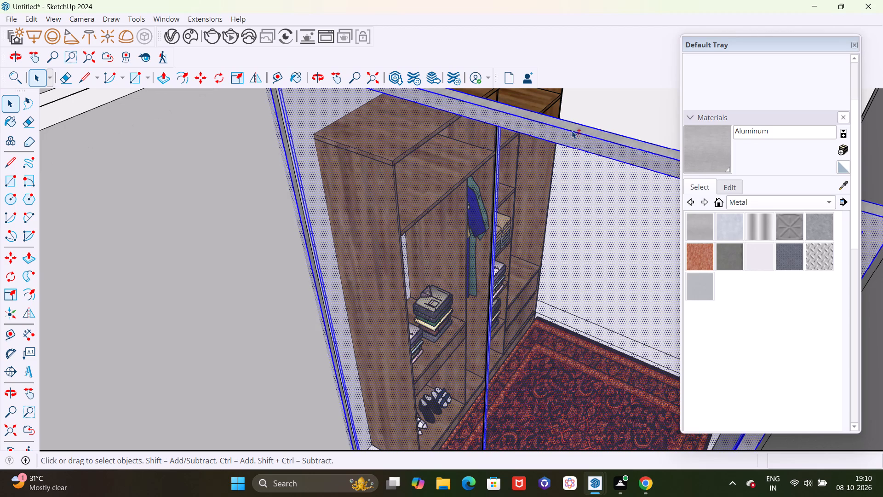
middle_drag(573, 139, 521, 212)
scroll(577, 176, up, 4)
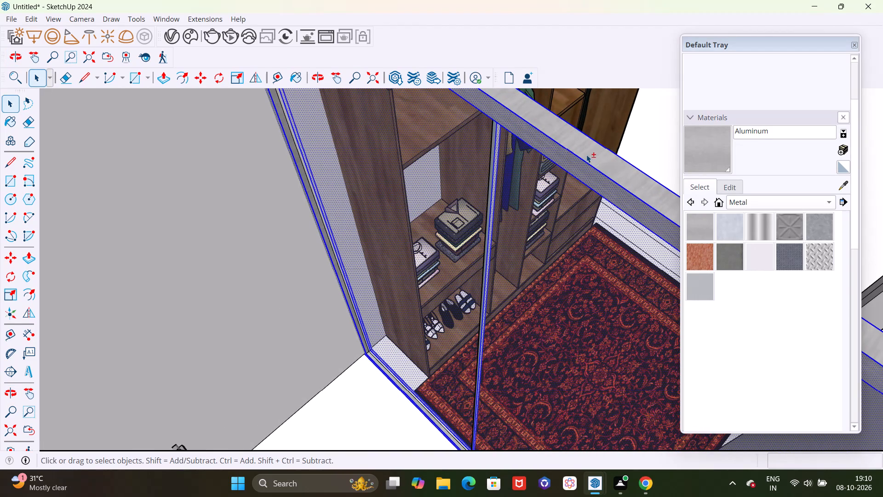
shift+double_click(586, 155)
scroll(579, 148, down, 10)
scroll(519, 250, down, 4)
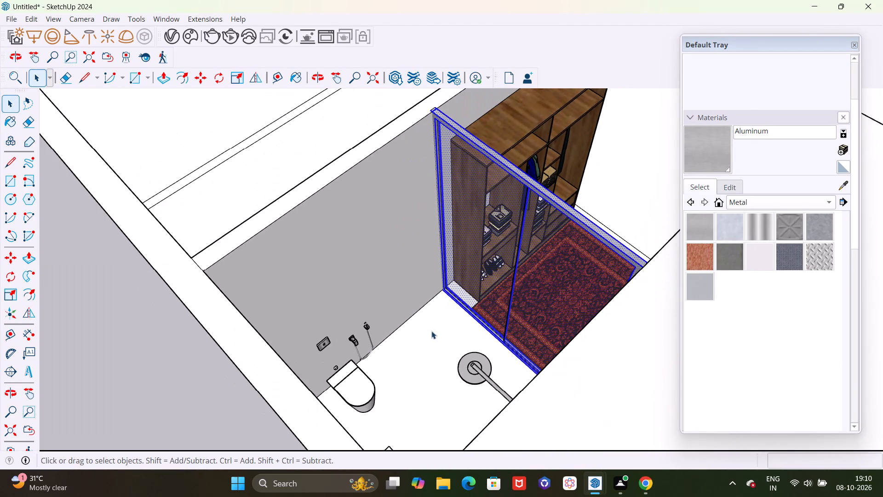
Add the bathroom-side faces of both partition glass panes to the selection.
middle_drag(456, 325, 605, 191)
scroll(516, 145, up, 10)
shift+double_click(464, 165)
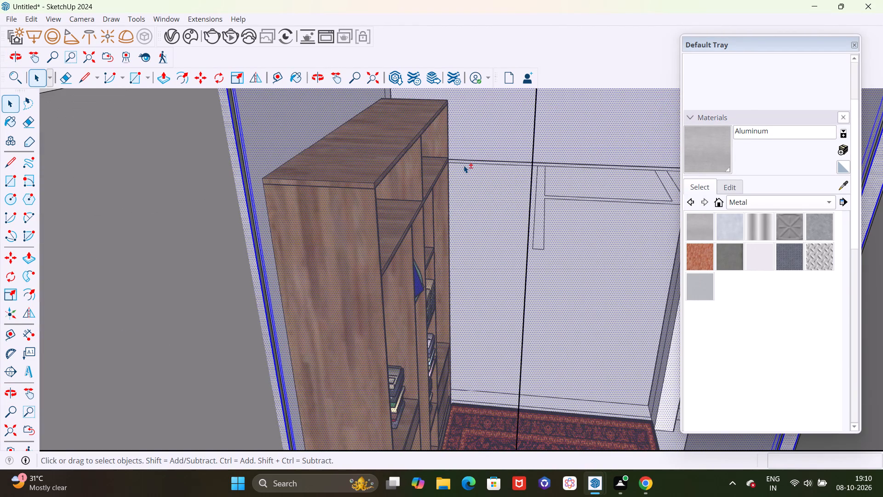
shift+double_click(582, 191)
scroll(518, 153, down, 6)
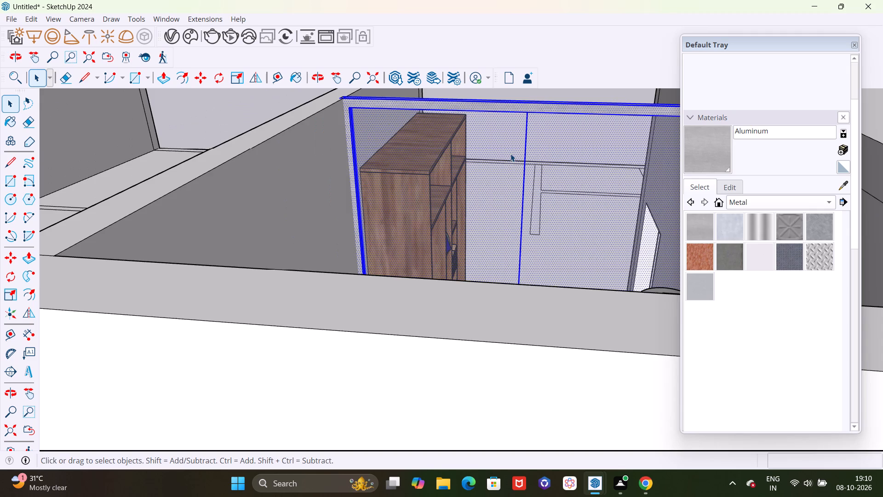
Add the bathroom-side faces of the frame's upright beside the wardrobe and of its bottom rail to the selection.
middle_drag(508, 173, 505, 282)
scroll(457, 376, up, 4)
scroll(344, 346, up, 13)
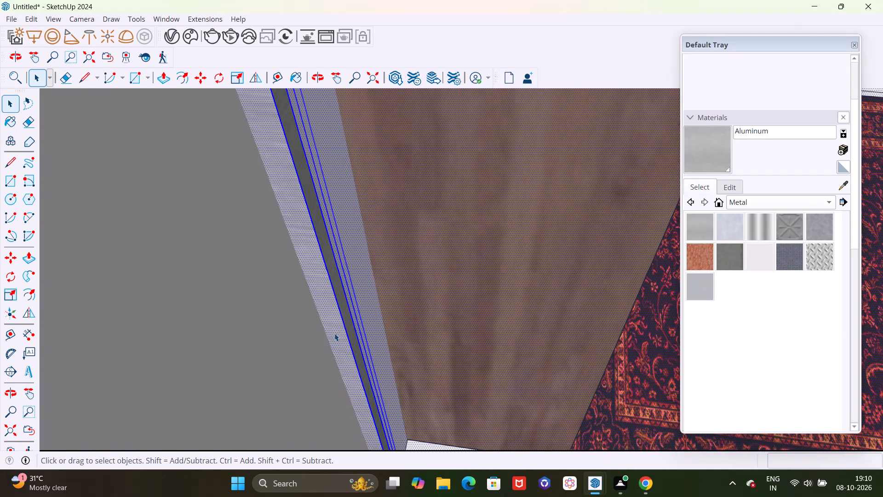
shift+double_click(334, 324)
shift+double_click(333, 315)
scroll(337, 240, down, 5)
scroll(368, 283, down, 5)
scroll(415, 427, up, 11)
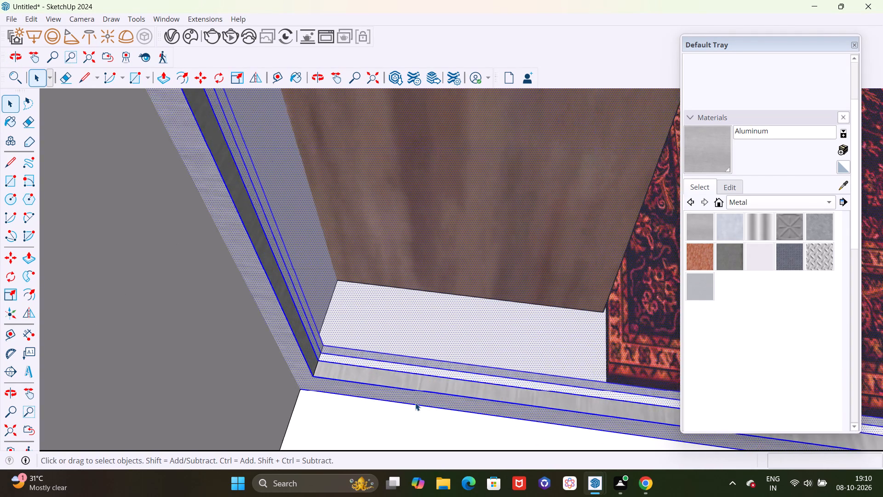
scroll(415, 403, up, 11)
shift+double_click(414, 349)
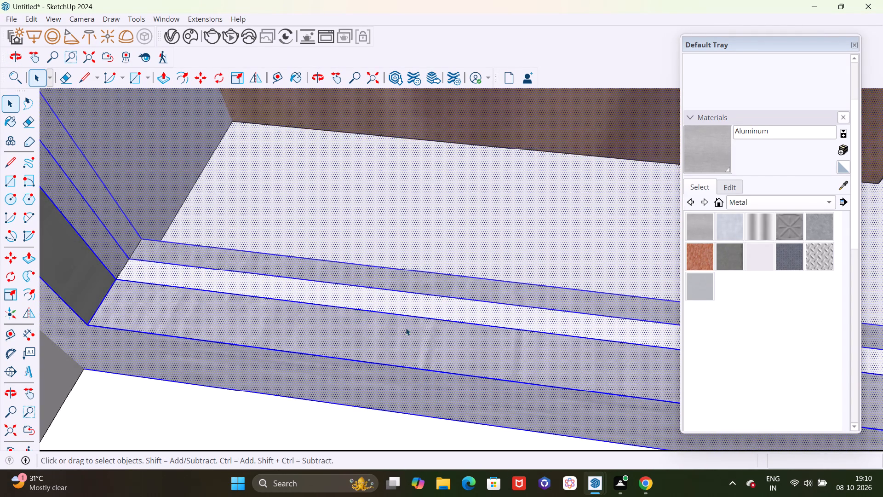
scroll(394, 310, down, 6)
shift+double_click(210, 270)
scroll(145, 280, down, 8)
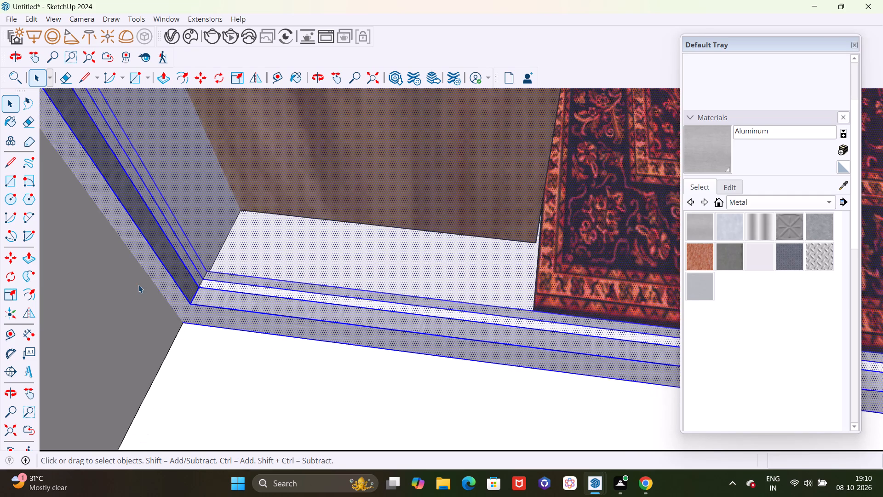
Add the narrow inner face of the partition frame's upright along the shower wall to the selection.
scroll(138, 285, down, 18)
middle_drag(150, 298, 456, 306)
scroll(459, 289, down, 20)
scroll(459, 289, down, 16)
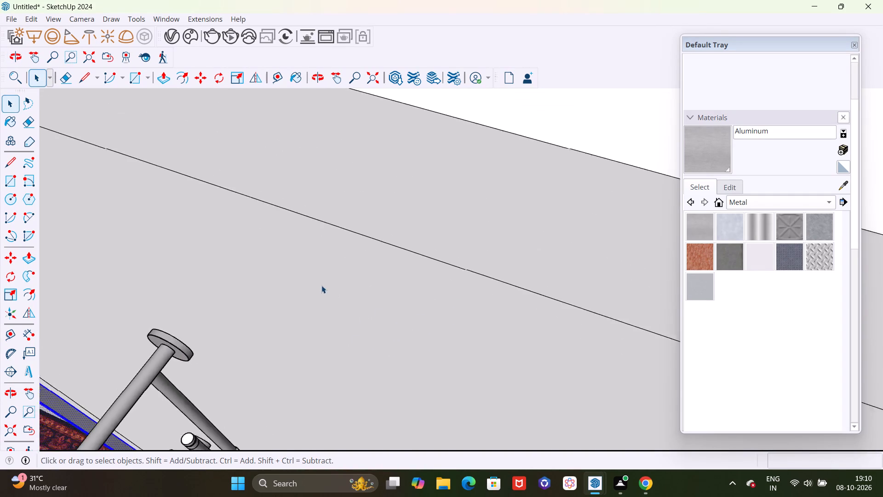
scroll(321, 285, down, 16)
scroll(214, 294, up, 8)
middle_drag(148, 305, 227, 280)
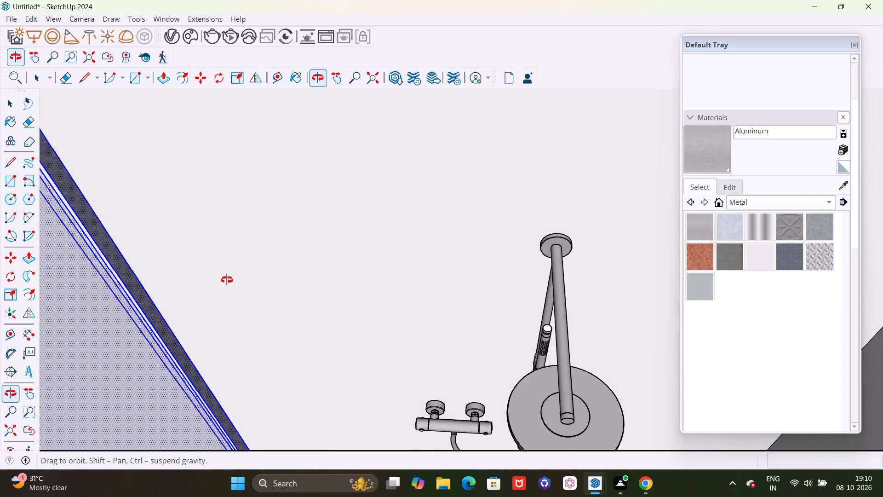
middle_drag(227, 280, 318, 273)
scroll(177, 292, up, 20)
scroll(177, 292, up, 1)
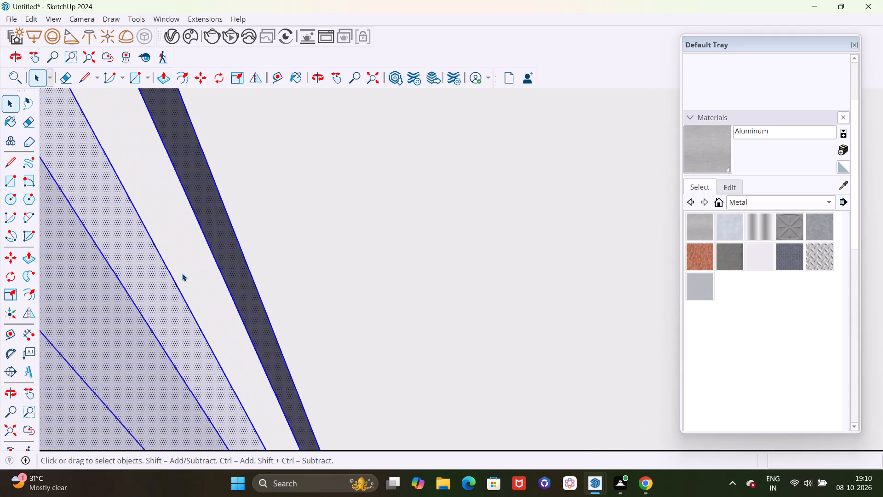
shift+double_click(185, 276)
Examine the selected partition's uprights and lower corner beside the shower wall for faces missing from the selection.
scroll(314, 295, down, 5)
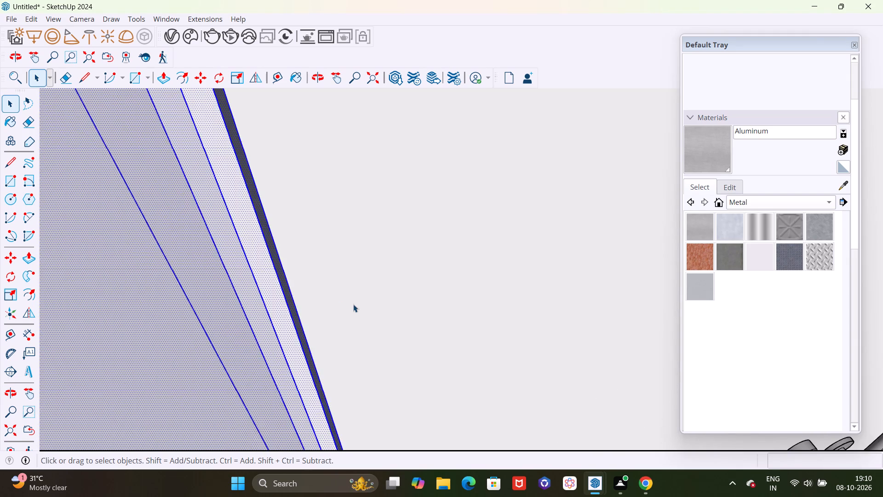
scroll(353, 304, down, 5)
middle_drag(384, 387, 230, 313)
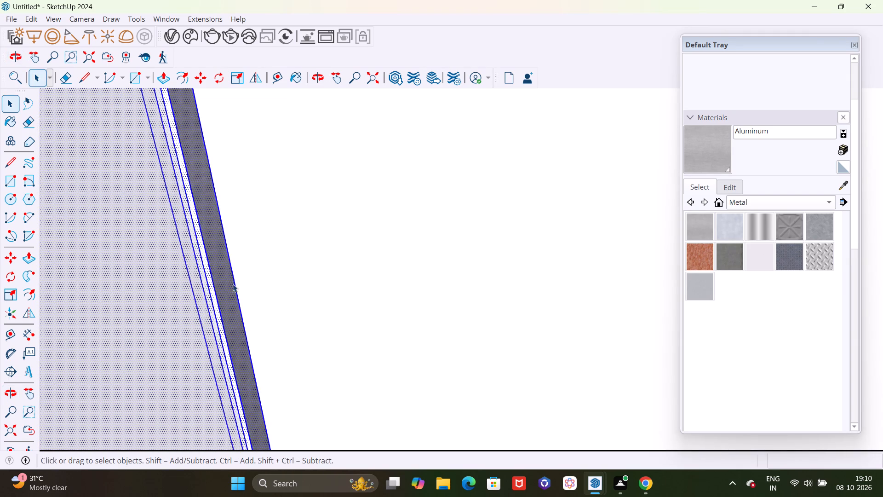
scroll(232, 281, down, 13)
middle_drag(252, 259, 276, 321)
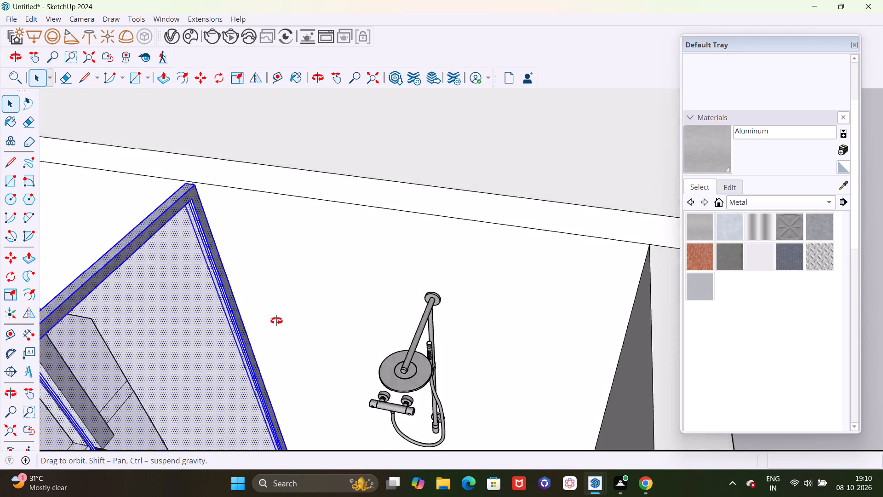
middle_drag(276, 321, 297, 399)
scroll(327, 437, up, 20)
scroll(327, 437, up, 3)
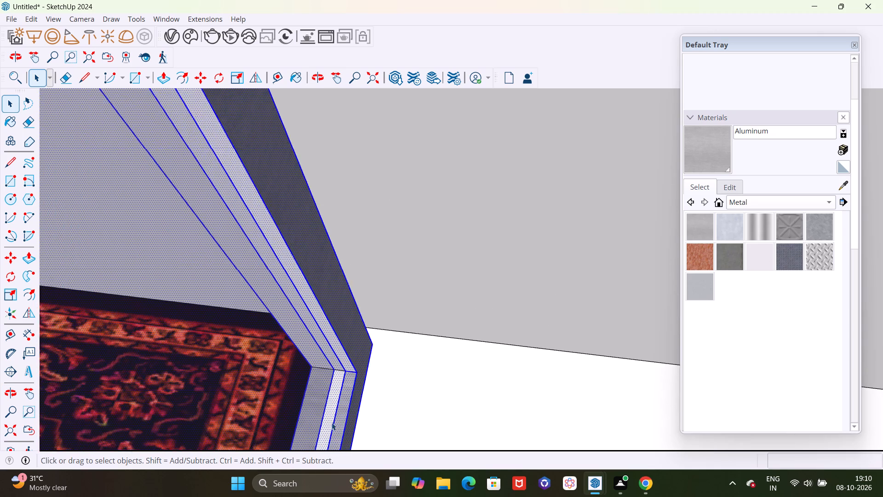
scroll(332, 422, up, 11)
scroll(386, 341, down, 20)
scroll(386, 341, down, 9)
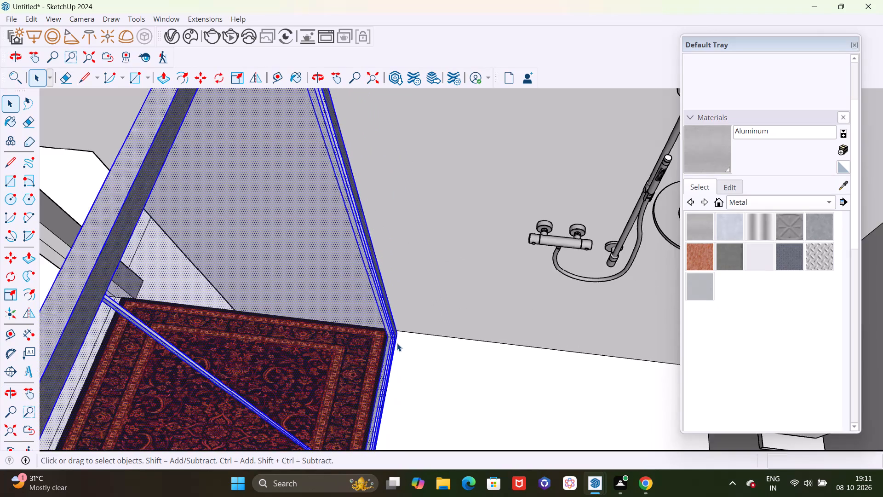
scroll(397, 343, down, 8)
middle_drag(425, 378, 575, 187)
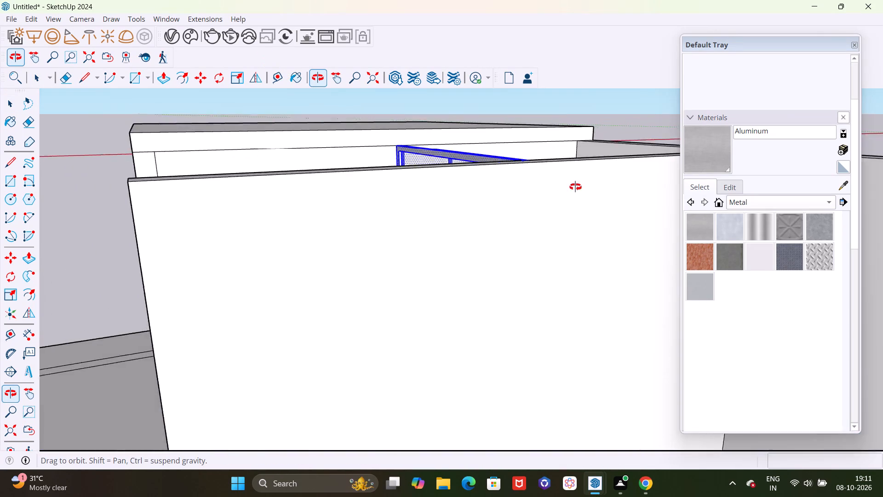
middle_drag(575, 187, 774, 46)
middle_drag(721, 110, 716, 318)
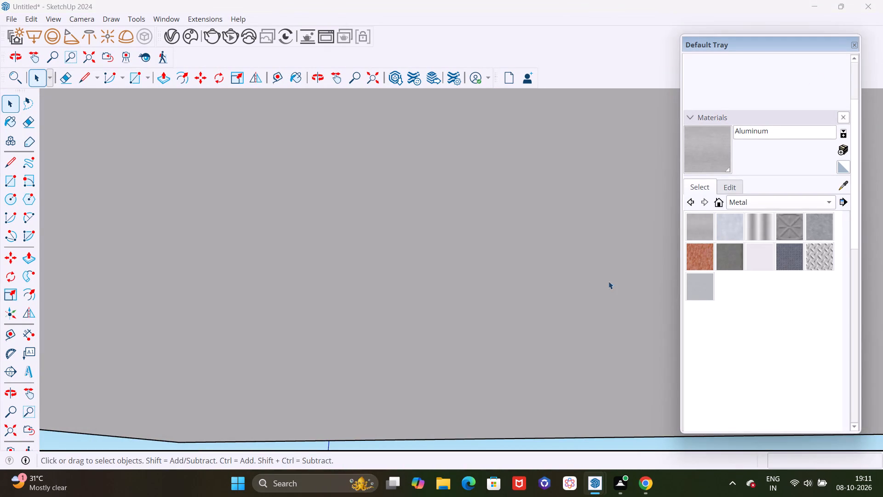
middle_drag(496, 200, 539, 365)
scroll(444, 223, down, 7)
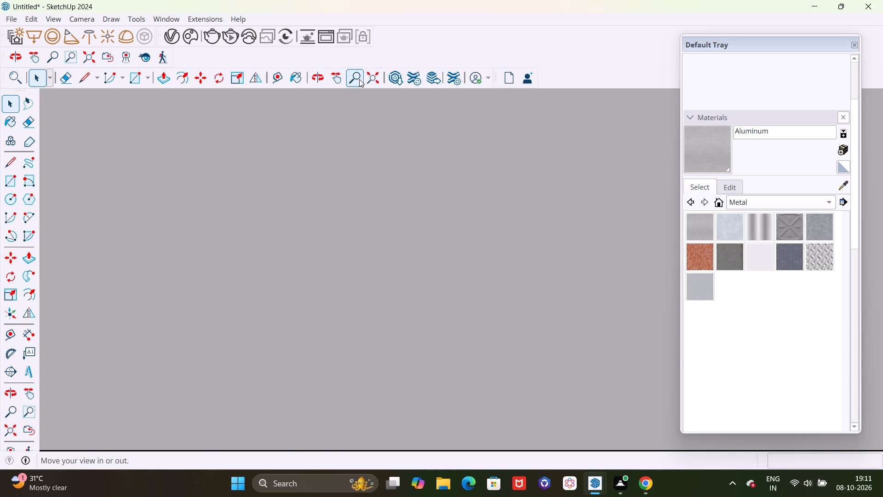
Add the underside face of the partition's aluminium top rail to the selection.
click(376, 77)
scroll(388, 139, up, 15)
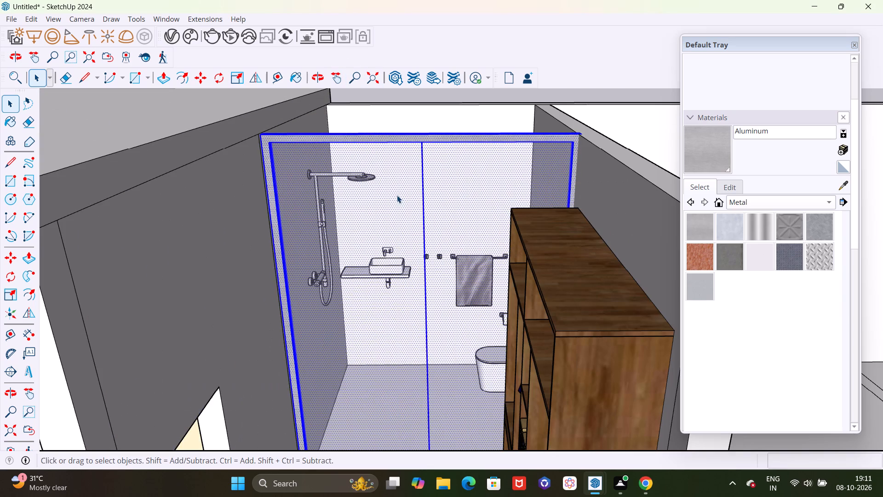
middle_drag(414, 104, 415, 29)
scroll(405, 88, up, 10)
middle_drag(367, 234, 388, 189)
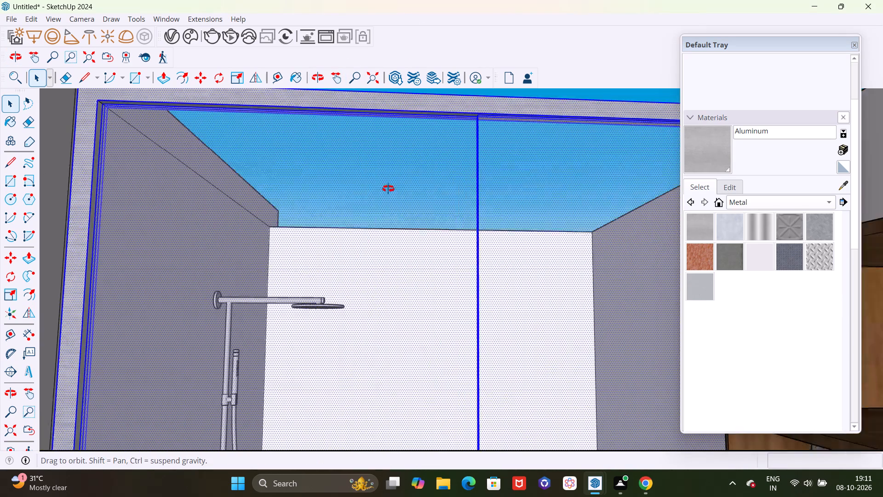
middle_drag(388, 189, 392, 115)
scroll(396, 111, up, 20)
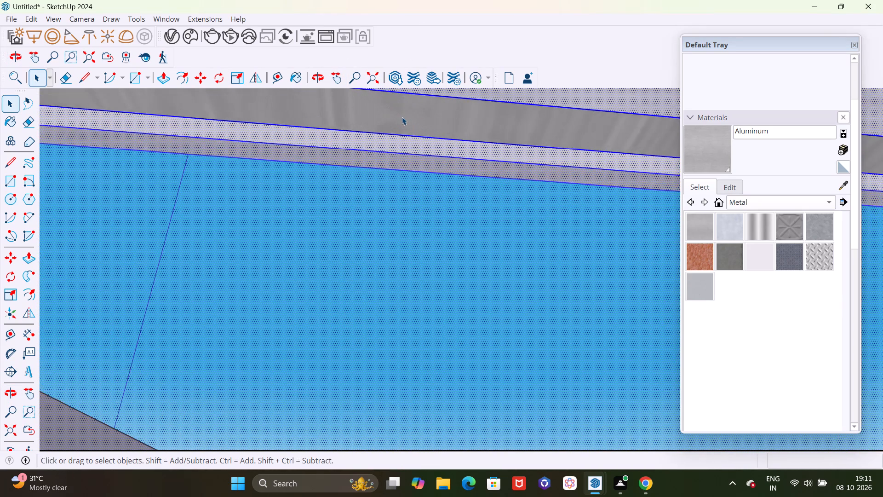
shift+double_click(402, 117)
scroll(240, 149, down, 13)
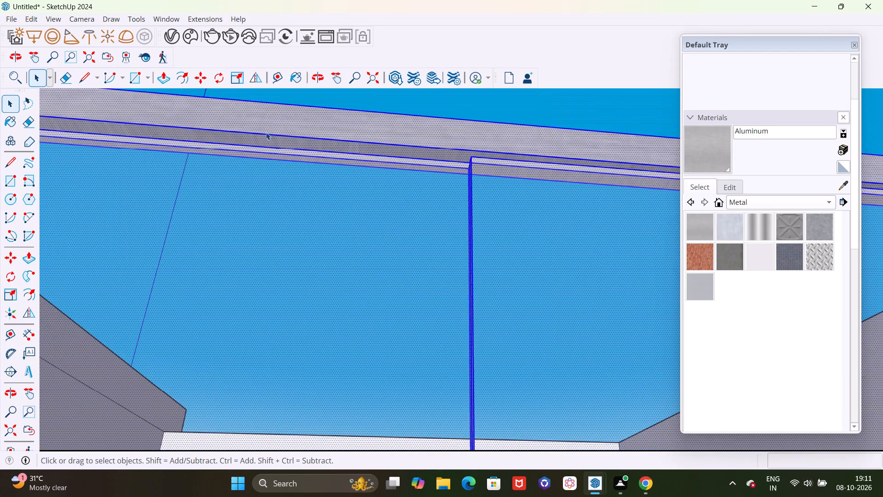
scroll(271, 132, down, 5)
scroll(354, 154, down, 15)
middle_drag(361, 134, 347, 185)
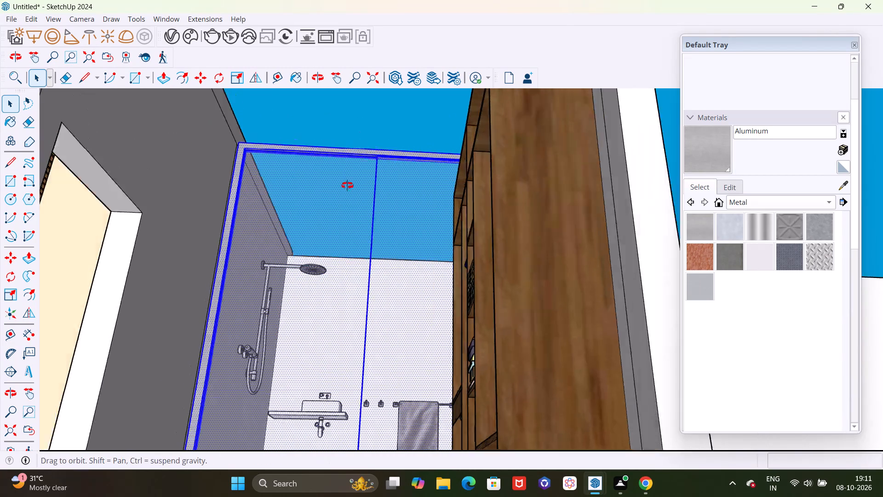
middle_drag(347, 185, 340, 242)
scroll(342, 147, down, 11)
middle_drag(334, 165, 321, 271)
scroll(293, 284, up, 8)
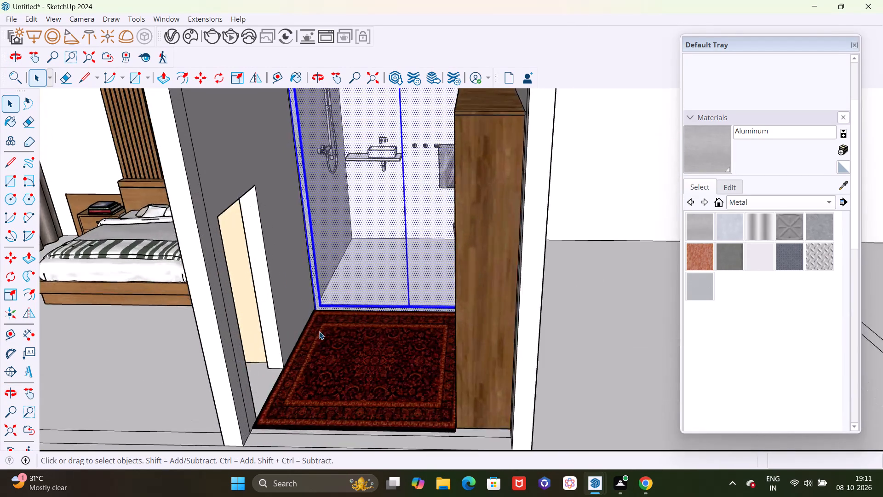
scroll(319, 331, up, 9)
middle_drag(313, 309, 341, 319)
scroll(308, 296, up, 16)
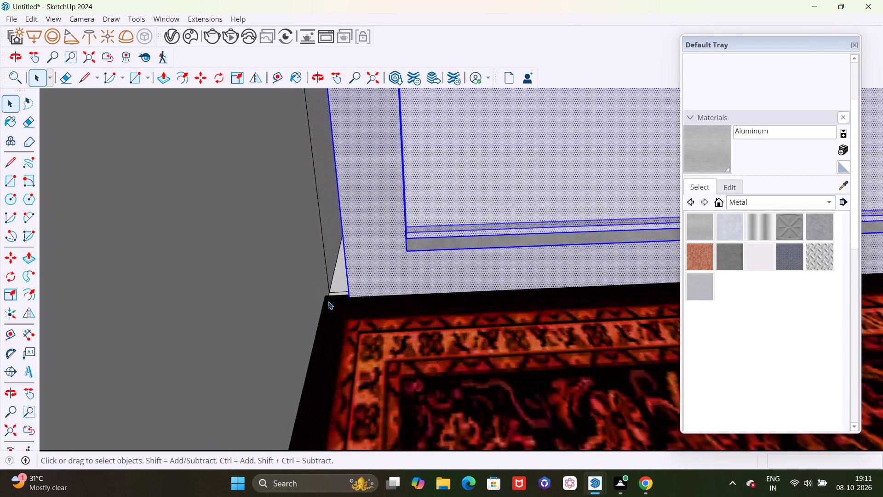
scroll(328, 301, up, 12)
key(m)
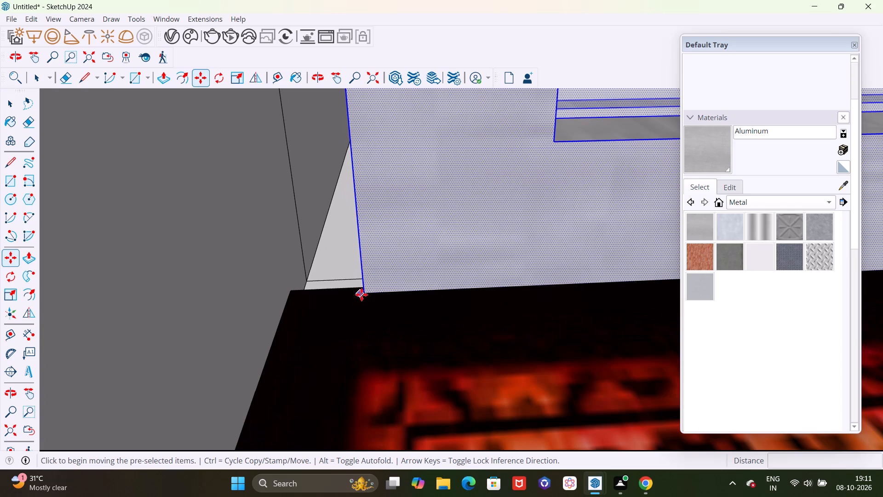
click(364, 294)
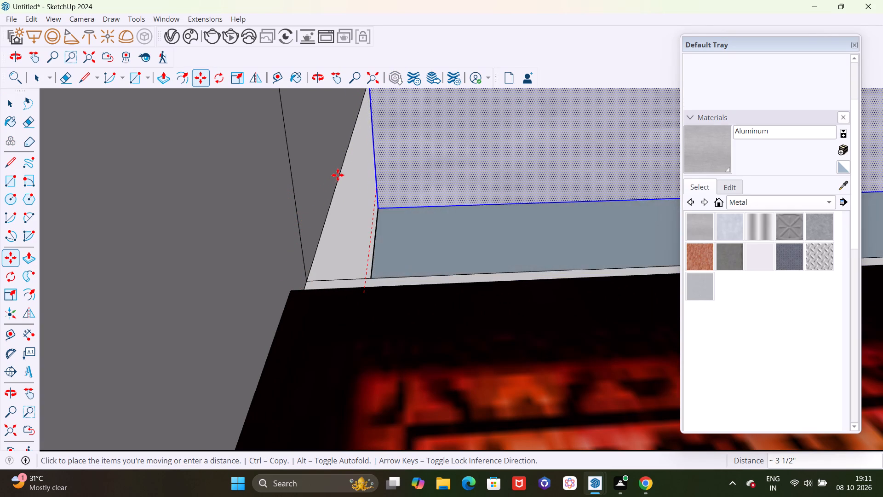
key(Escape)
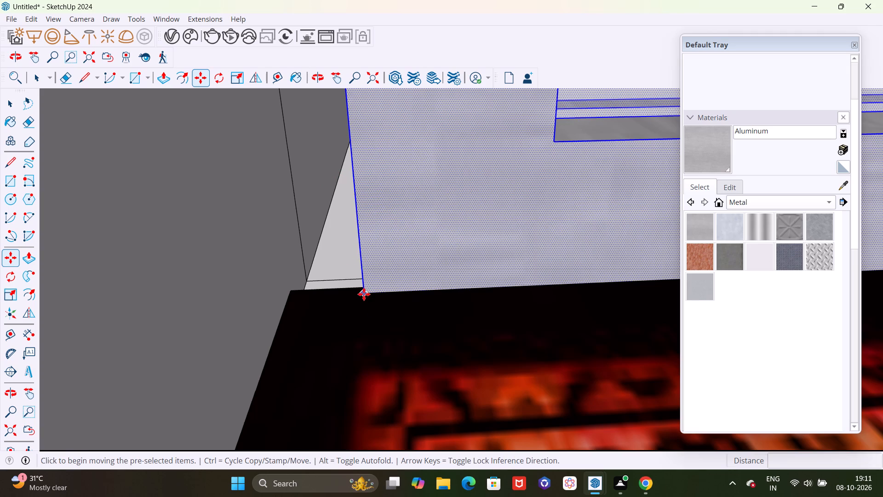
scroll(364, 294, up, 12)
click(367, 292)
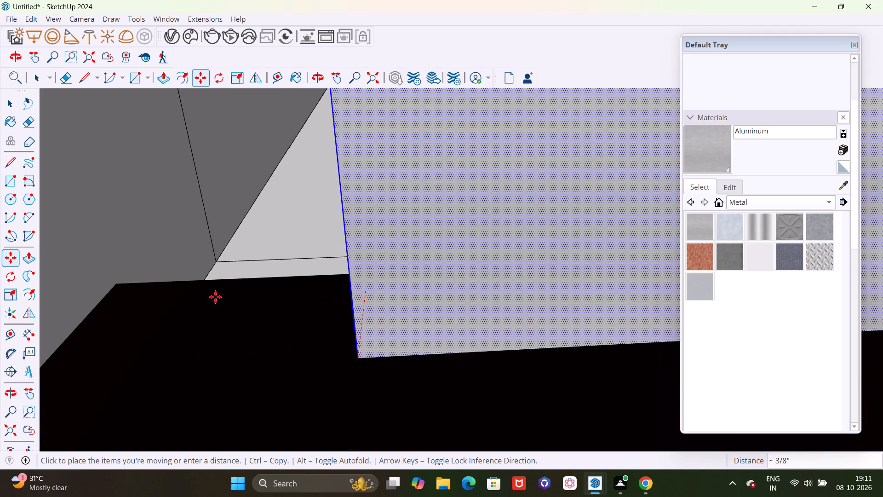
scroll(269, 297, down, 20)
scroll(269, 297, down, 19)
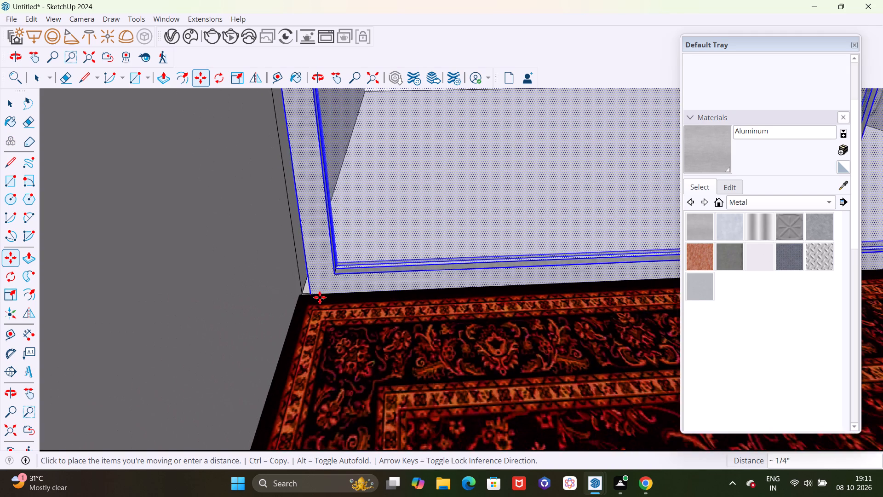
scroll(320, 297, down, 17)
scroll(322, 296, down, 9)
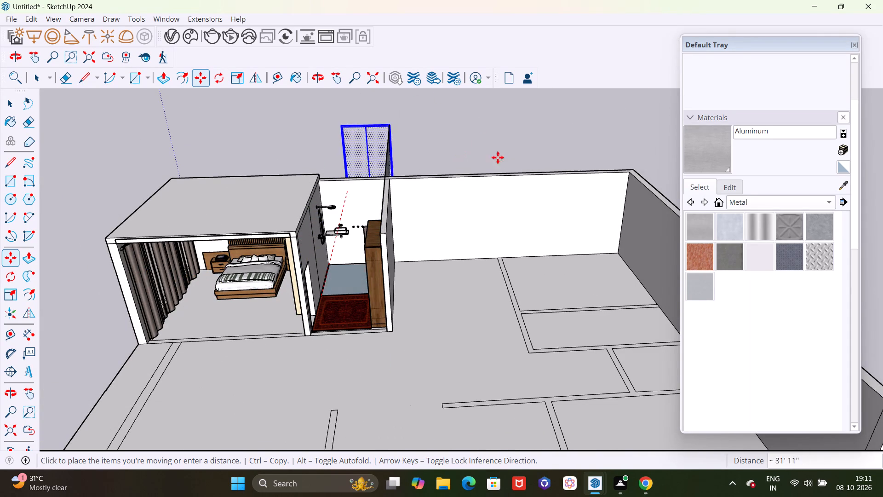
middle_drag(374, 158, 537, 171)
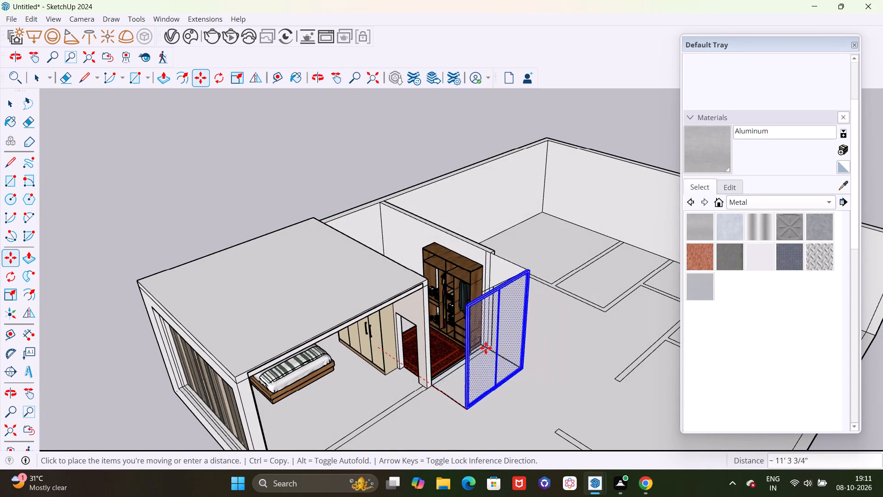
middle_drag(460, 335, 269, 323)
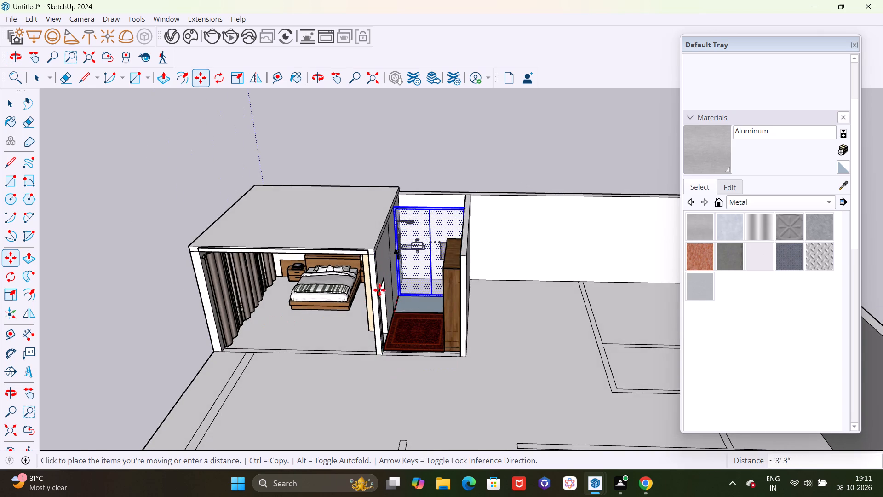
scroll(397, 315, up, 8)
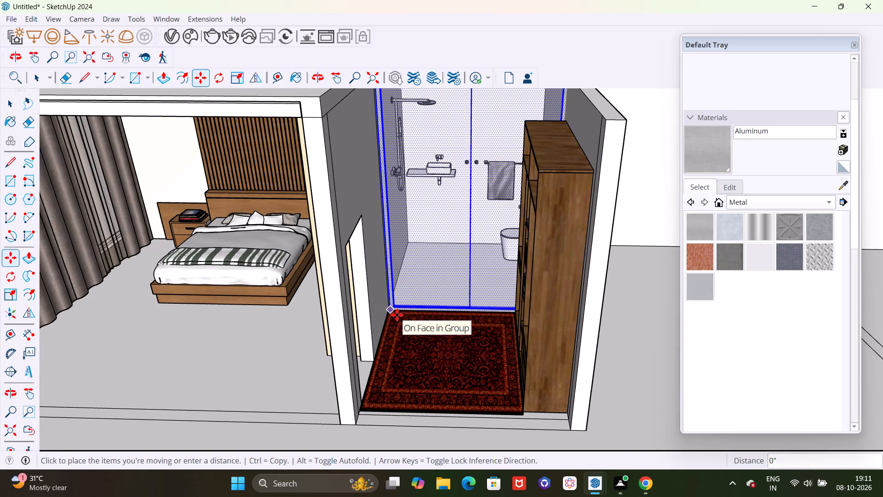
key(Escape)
Undo the recent edits step by step, through the shower set and washbasin placement, back to the glass partition's move into the bathroom.
scroll(398, 347, down, 1)
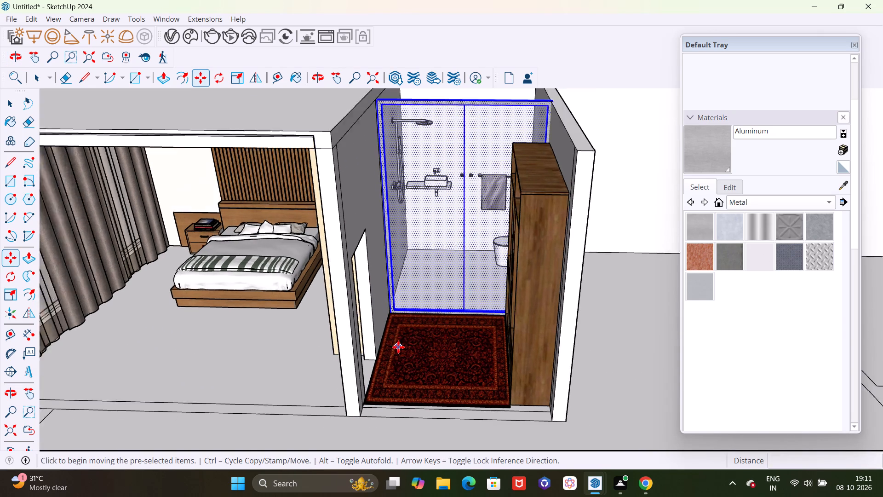
scroll(398, 347, down, 5)
key(ctrl+z)
key(ctrl+z)
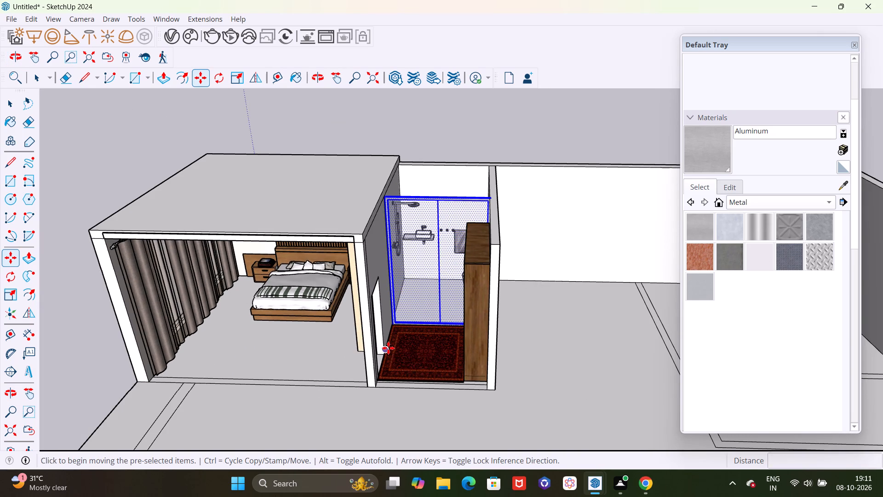
key(ctrl+z)
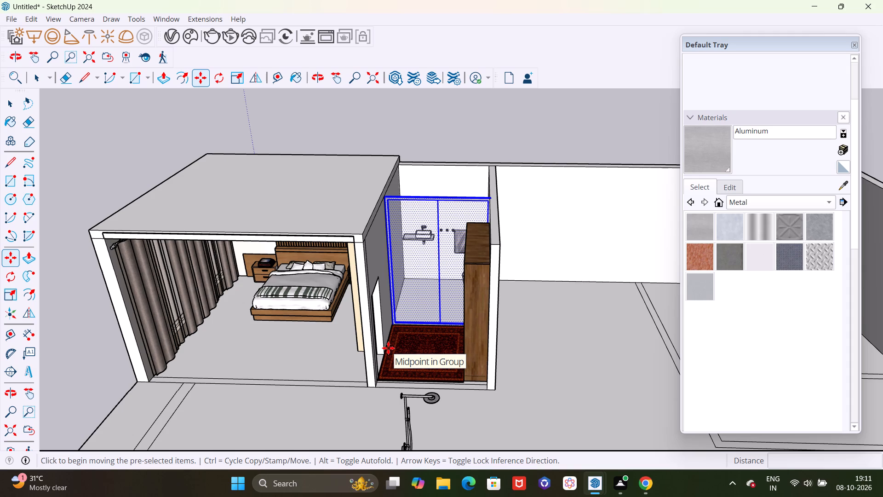
key(ctrl+z)
key(ctrl+z)
key(ctrl+z)
key(ctrl+z)
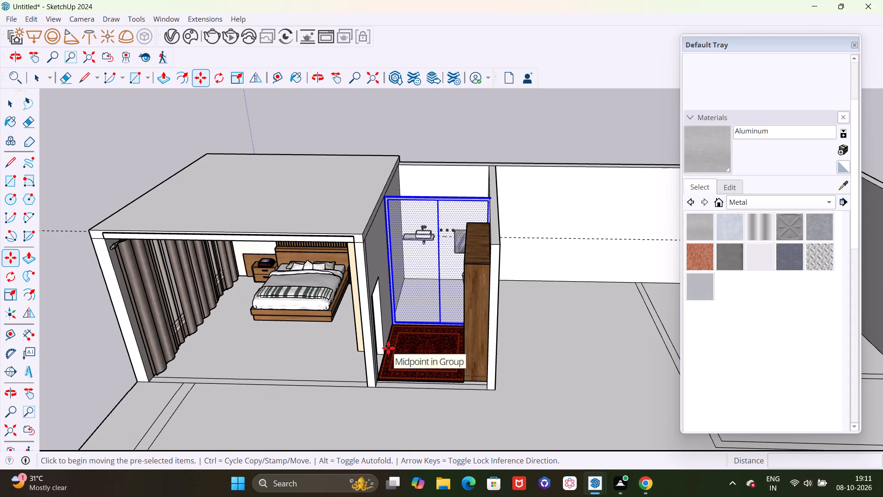
key(ctrl+z)
key(ctrl+z)
key(ctrl+z)
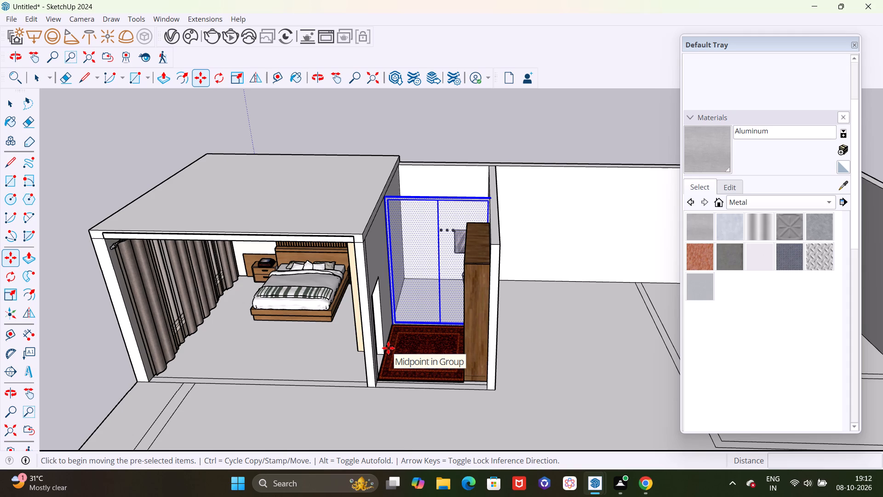
key(ctrl+z)
key(ctrl+z)
key(ctrl+z)
key(ctrl+z)
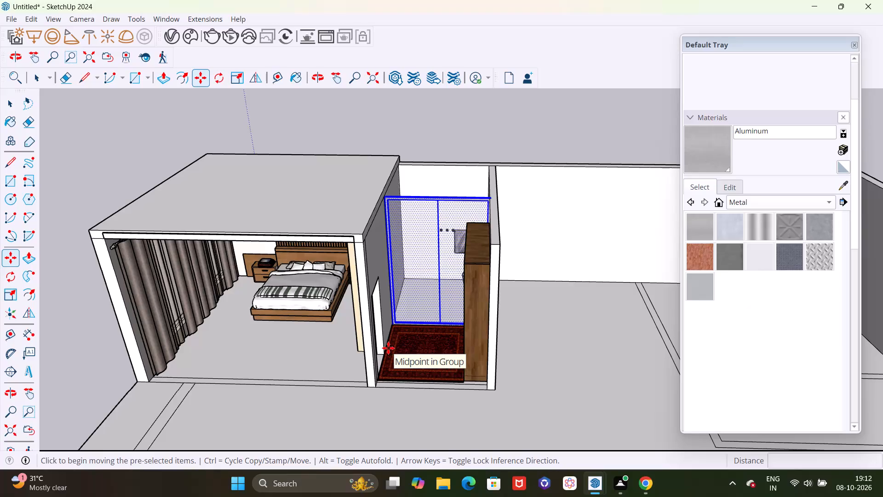
key(ctrl+z)
middle_drag(426, 362, 476, 375)
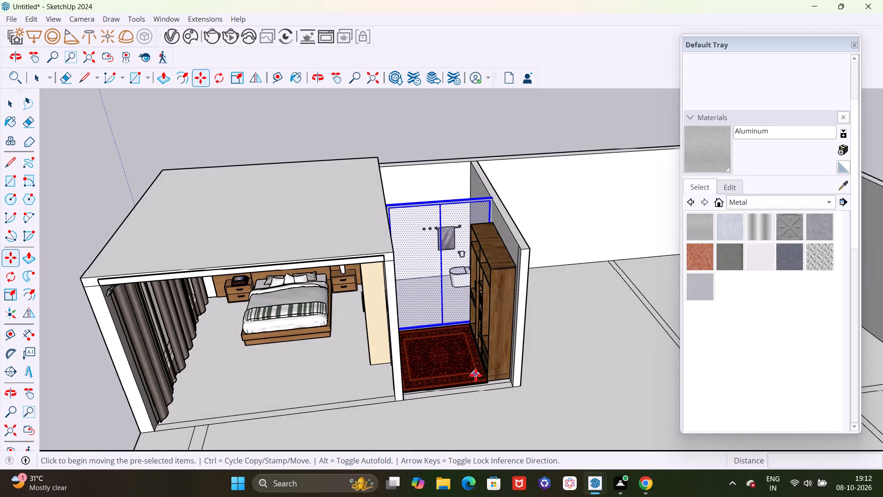
key(ctrl+z)
Select the whole framed glass partition standing outside the apartment with a selection window.
scroll(394, 321, down, 5)
scroll(279, 300, down, 11)
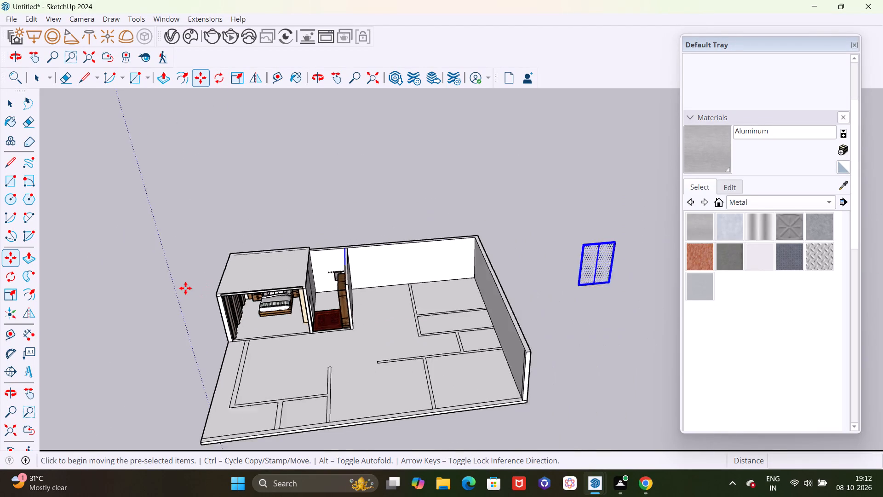
scroll(183, 286, down, 4)
scroll(500, 299, up, 5)
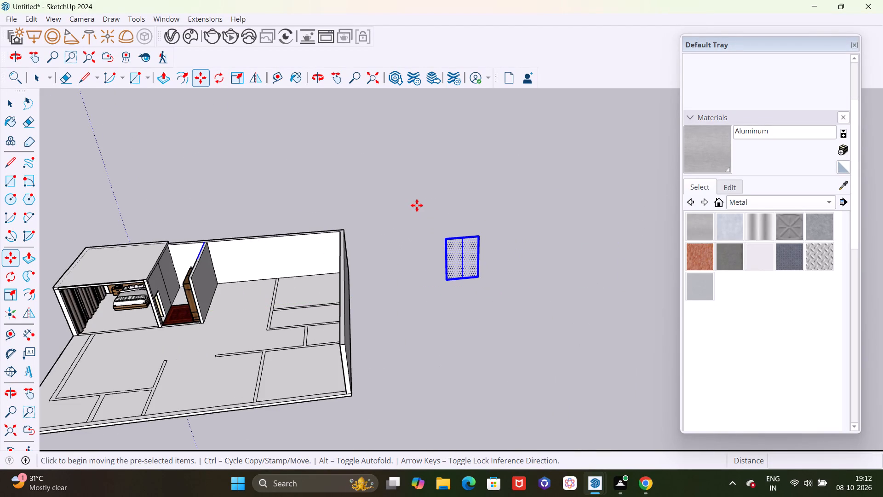
key(space)
drag(415, 210, 528, 315)
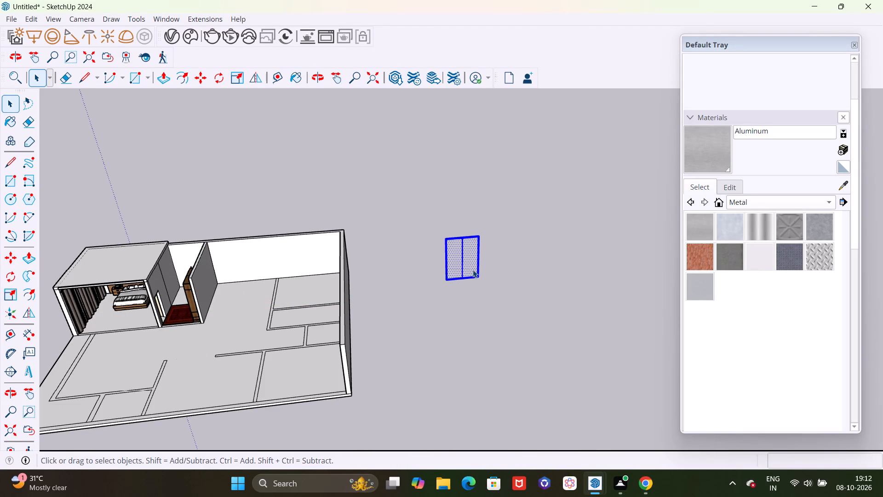
Group the selected framed glass partition into a single object.
right_click(464, 255)
click(523, 367)
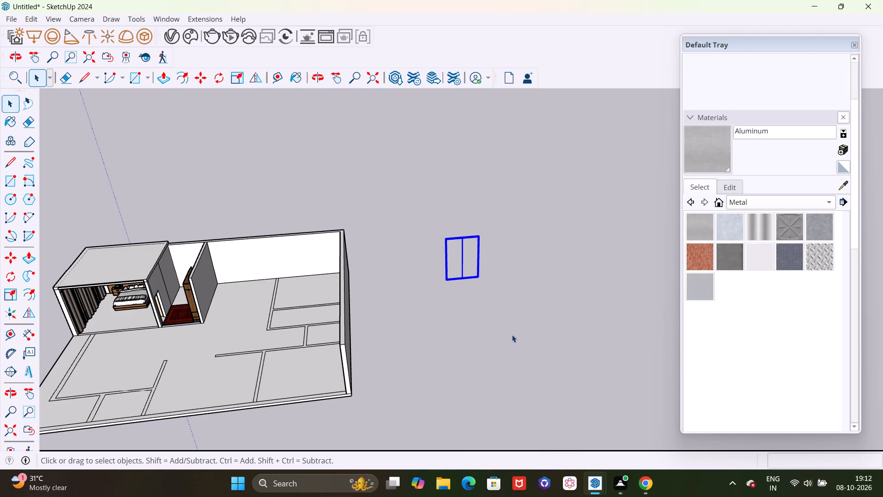
Import the shower+raindance+connect model and place it on the open floor in front of the wardrobe room.
scroll(148, 265, up, 14)
scroll(191, 287, down, 5)
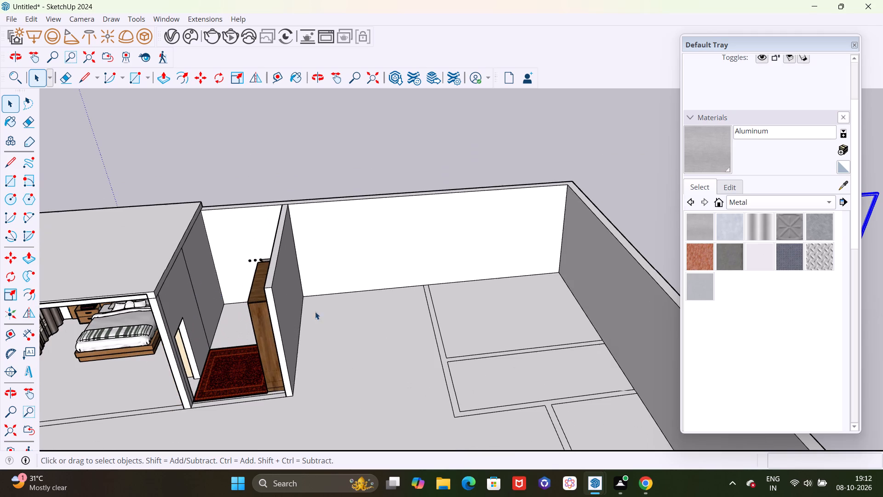
click(13, 17)
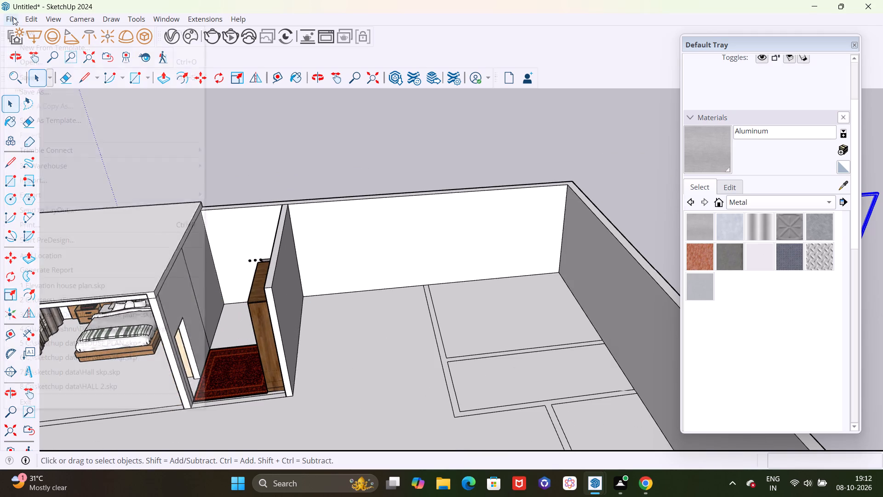
click(52, 178)
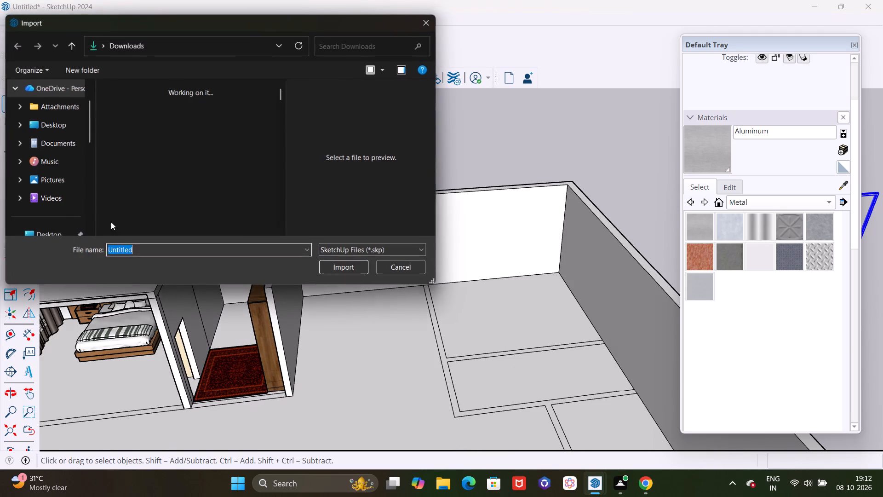
click(126, 128)
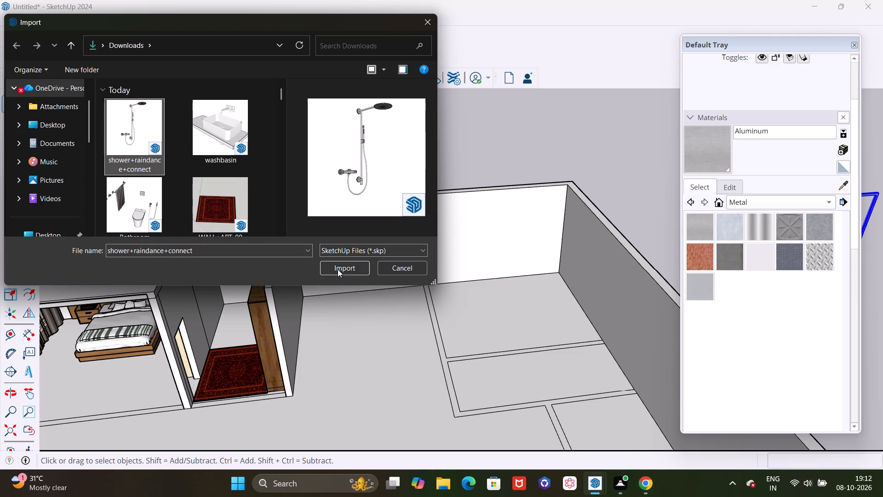
click(338, 269)
scroll(257, 225, down, 2)
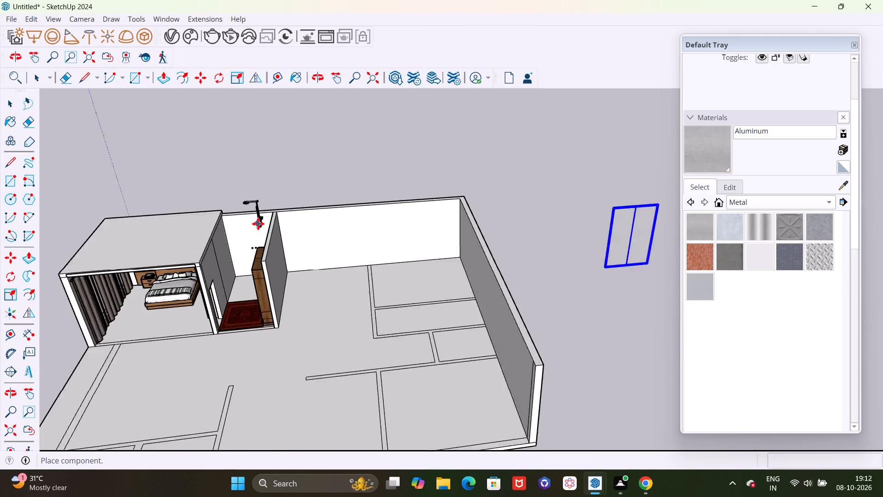
scroll(258, 224, down, 7)
click(265, 326)
Rotate the shower set about half a turn on the floor so its wall fittings face the opposite way.
scroll(263, 333, up, 4)
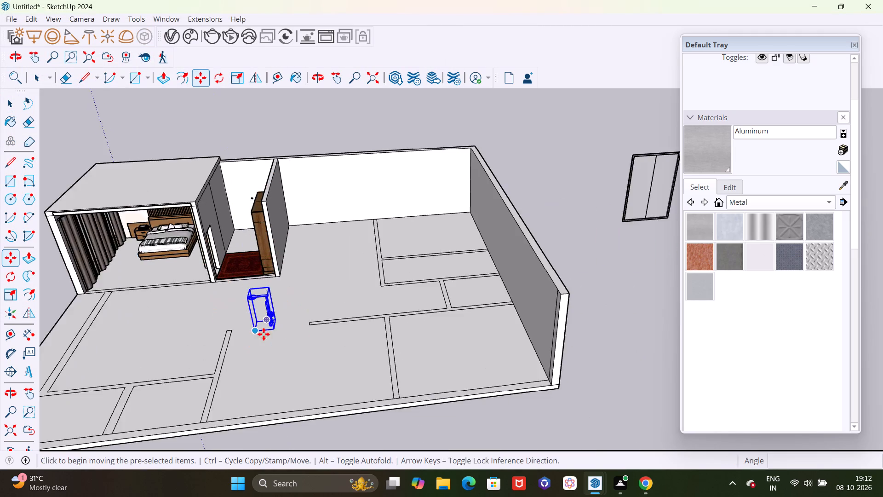
scroll(264, 334, up, 11)
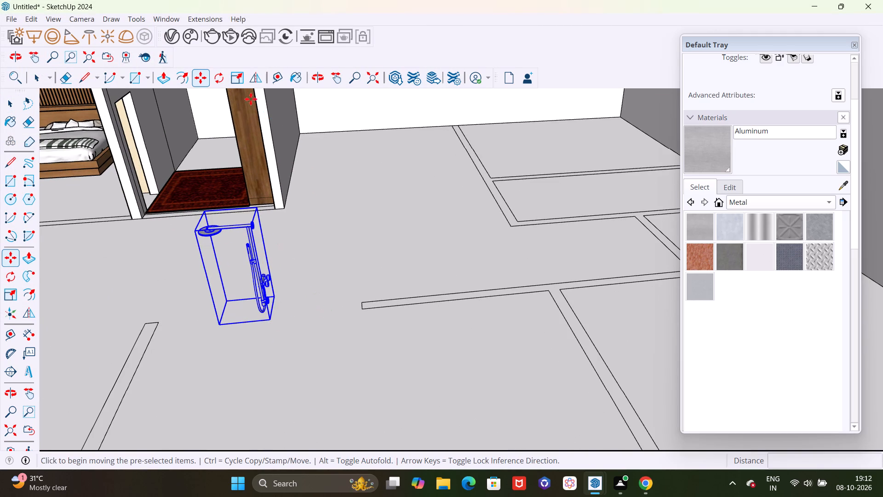
click(221, 81)
click(330, 294)
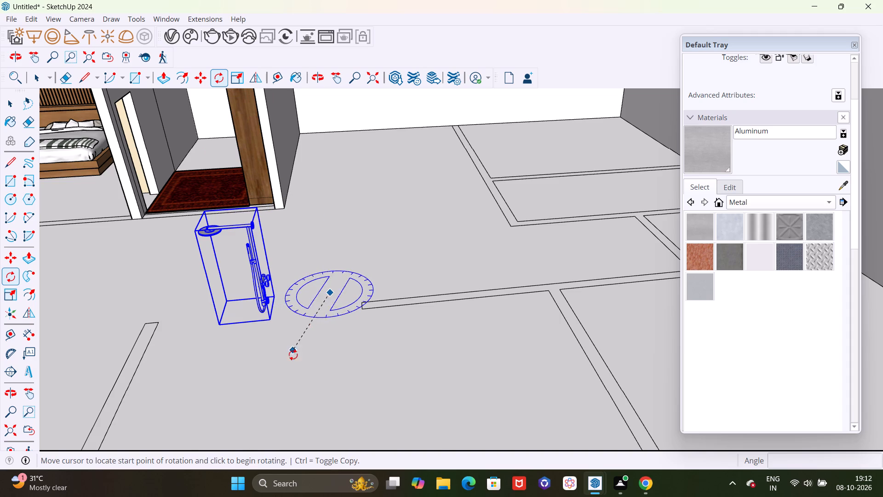
click(328, 422)
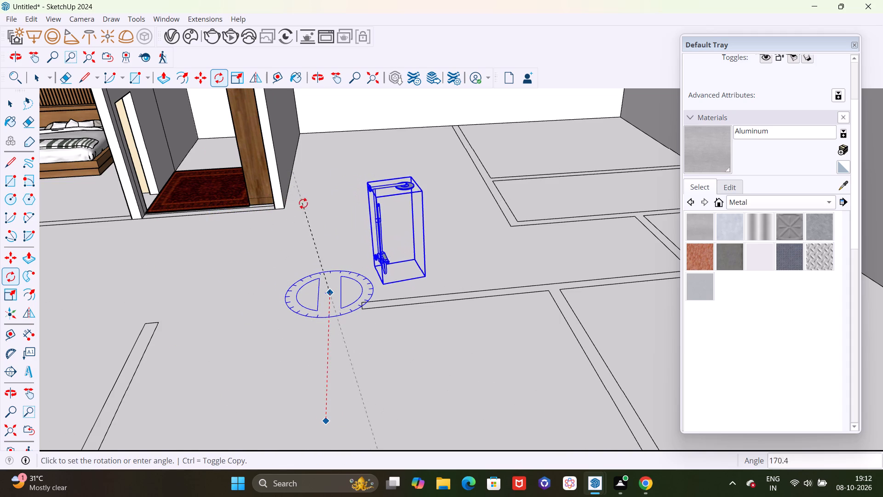
click(335, 238)
Move the shower set by its upper wall flange onto the bathroom wall shared with the bedroom.
middle_drag(472, 267, 467, 268)
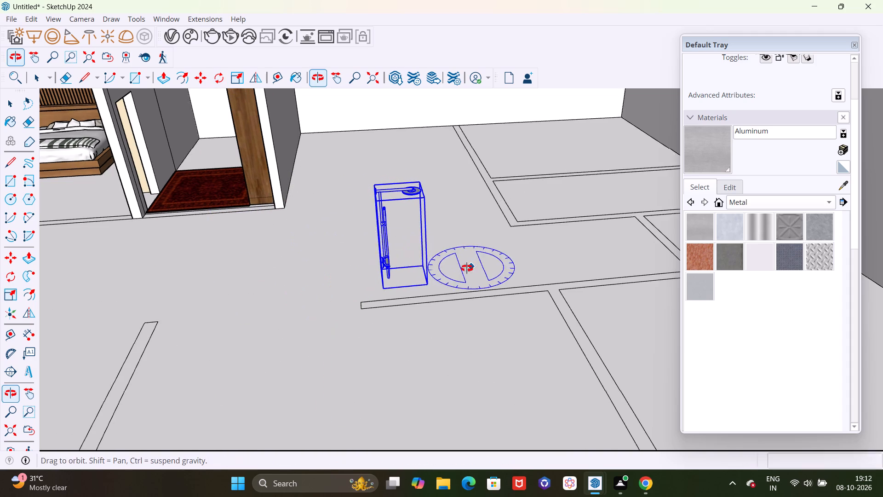
middle_drag(467, 268, 319, 284)
scroll(321, 171, up, 8)
middle_drag(269, 238, 385, 286)
key(m)
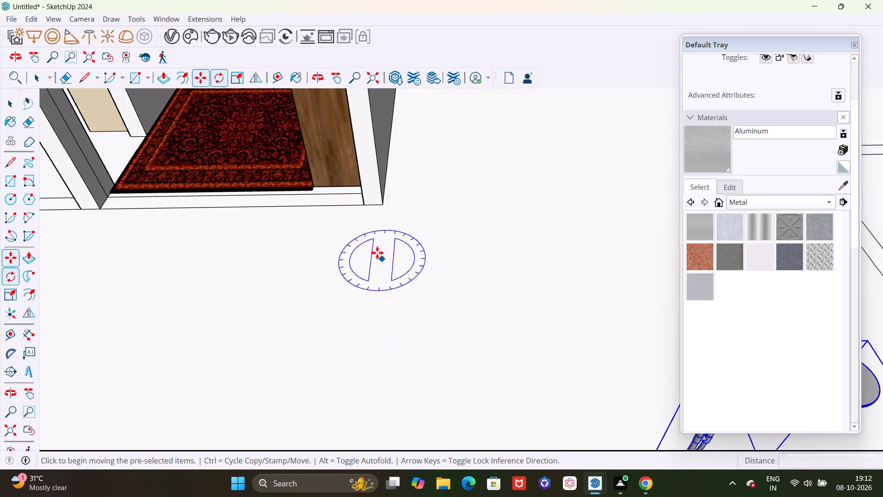
scroll(359, 237, up, 3)
scroll(192, 103, down, 6)
scroll(397, 197, up, 5)
scroll(522, 267, up, 5)
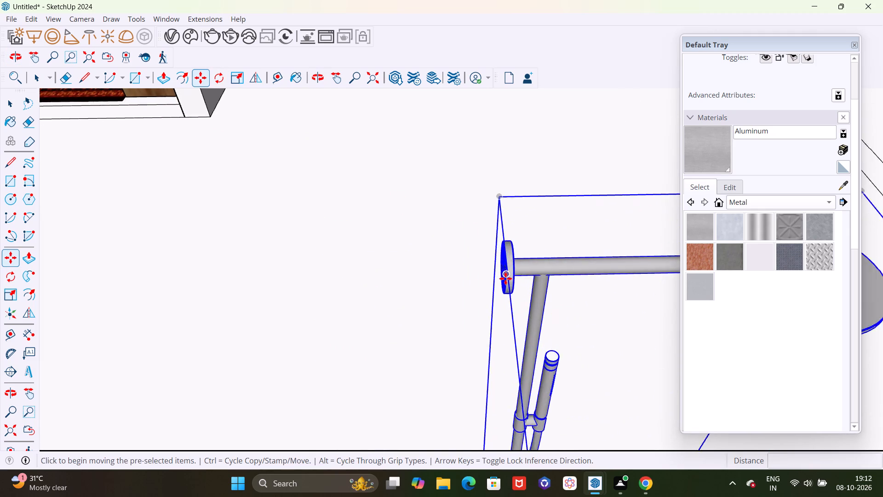
scroll(505, 278, up, 4)
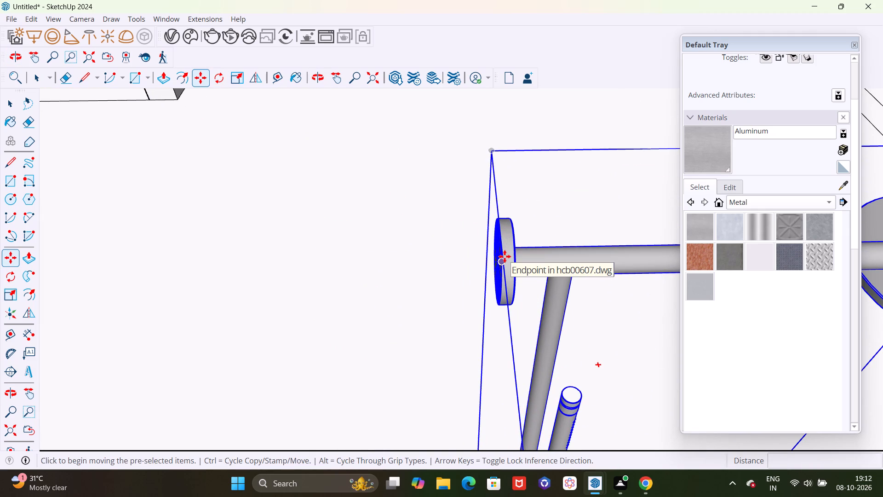
scroll(499, 268, up, 10)
middle_drag(515, 266, 465, 283)
scroll(521, 267, up, 3)
click(497, 253)
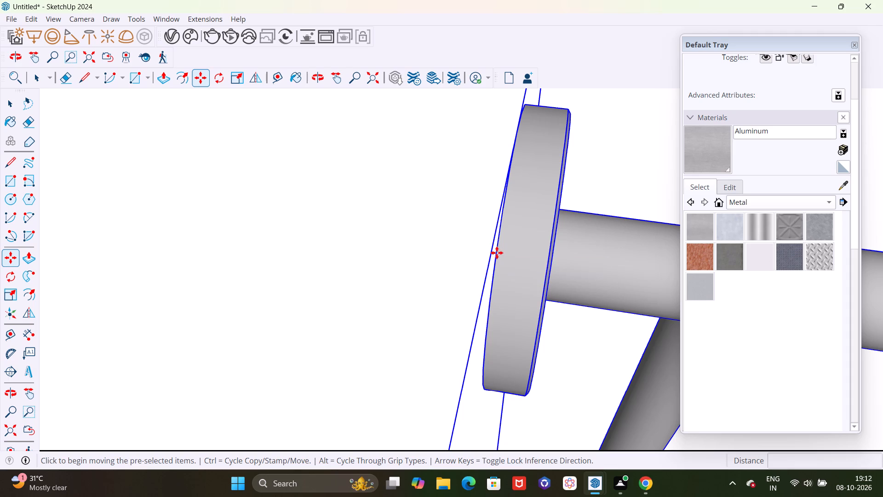
scroll(497, 249, down, 20)
scroll(497, 249, down, 17)
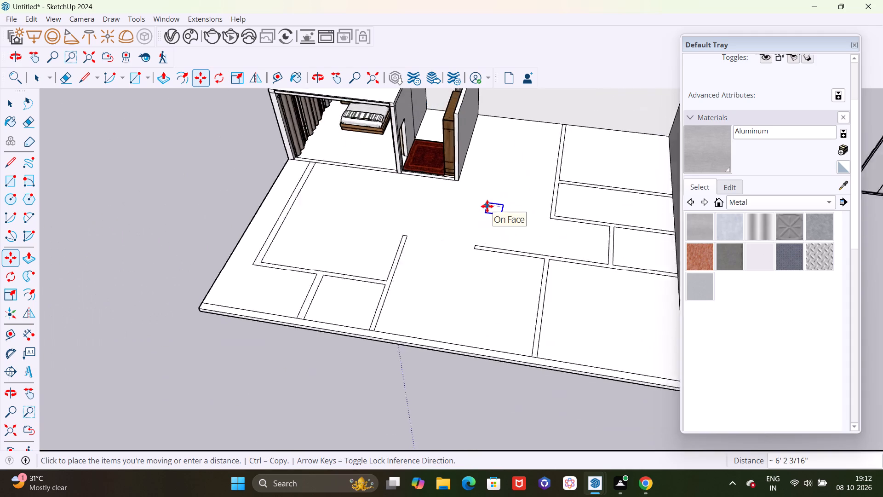
scroll(487, 206, down, 9)
scroll(453, 98, up, 16)
middle_drag(434, 208, 405, 183)
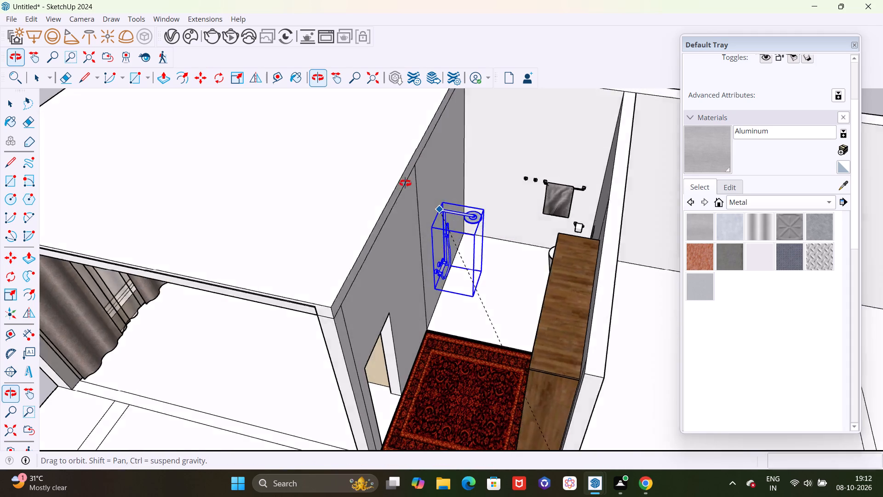
middle_drag(405, 183, 391, 157)
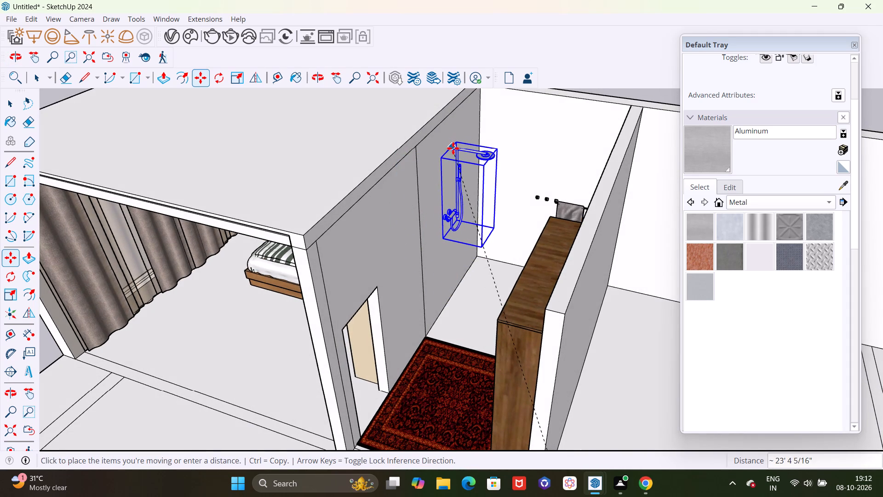
click(453, 150)
Slide the shower set along its wall, away from the bathroom's rear corner and toward the rug.
scroll(391, 188, down, 5)
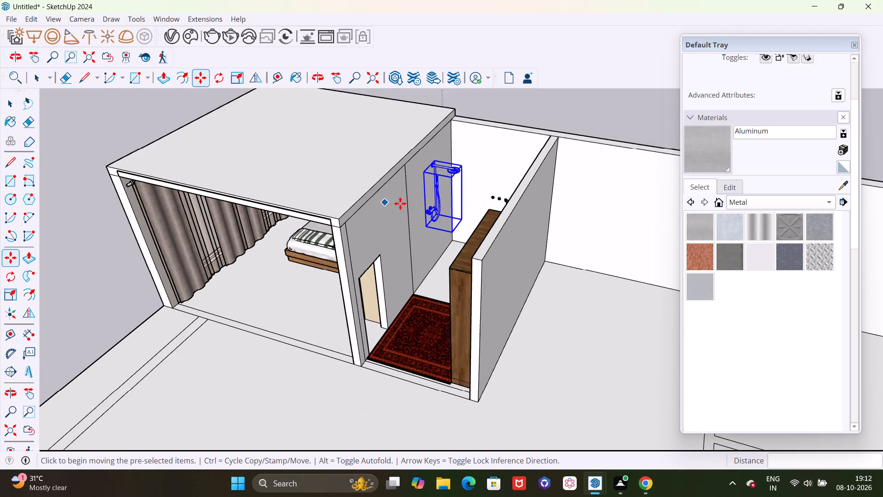
middle_drag(444, 202, 384, 269)
scroll(425, 177, up, 8)
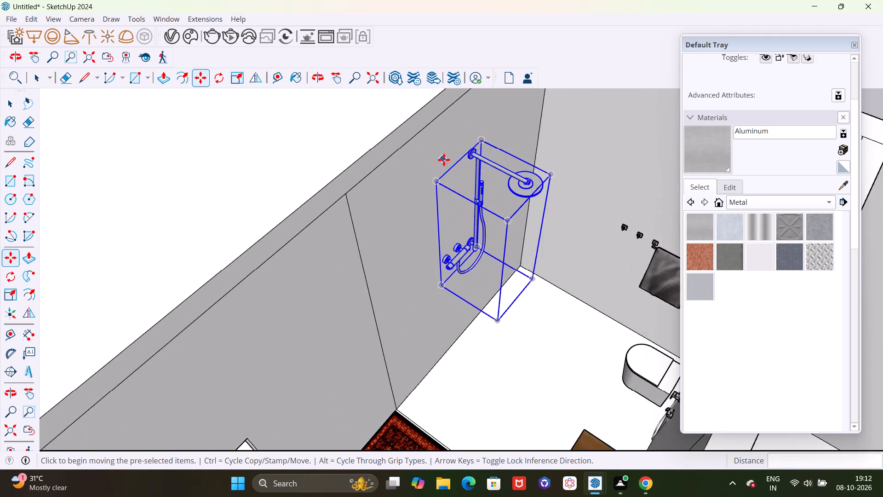
scroll(444, 160, up, 12)
click(478, 146)
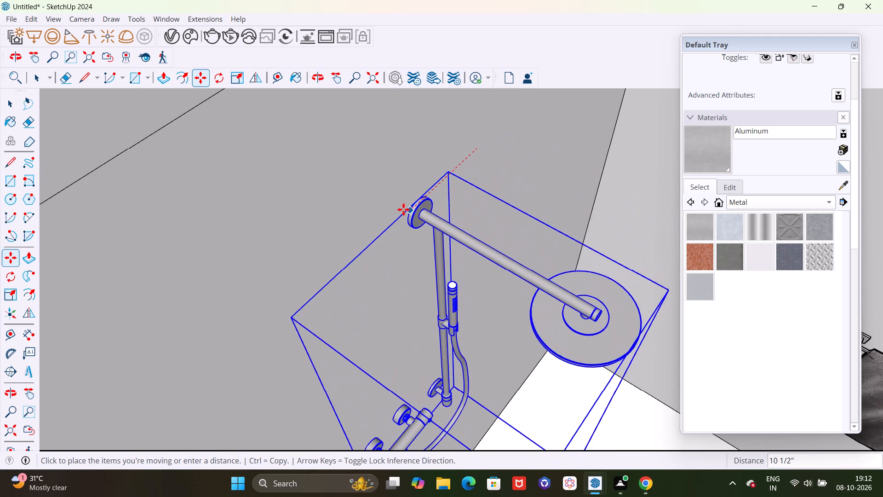
click(384, 225)
Nudge the shower set slightly back along its wall toward the bathroom's rear corner.
scroll(408, 178, down, 17)
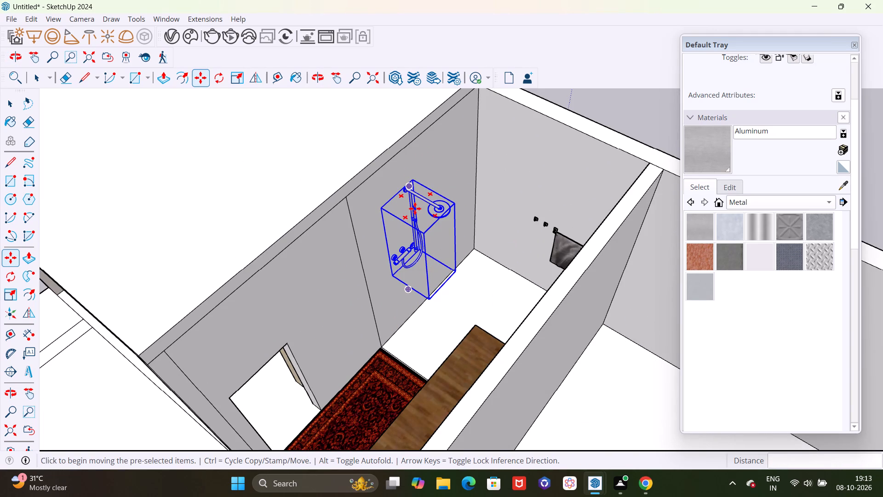
scroll(415, 208, up, 14)
scroll(406, 187, up, 15)
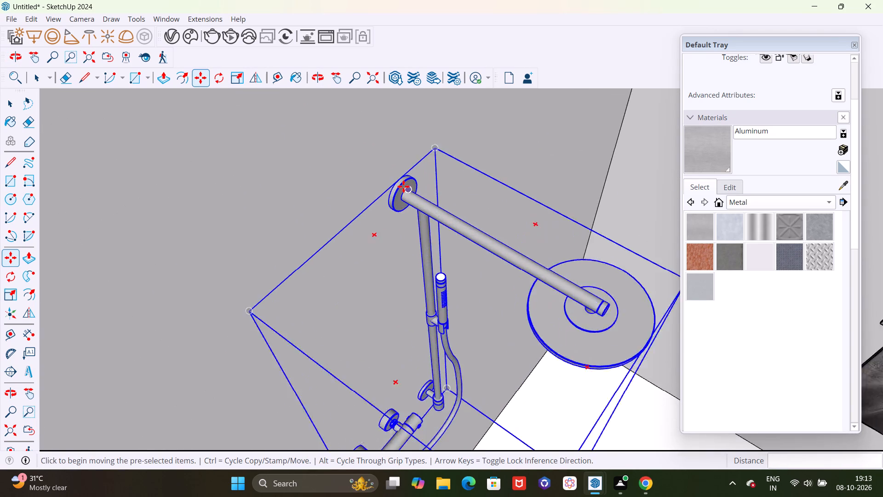
scroll(403, 186, up, 11)
click(392, 178)
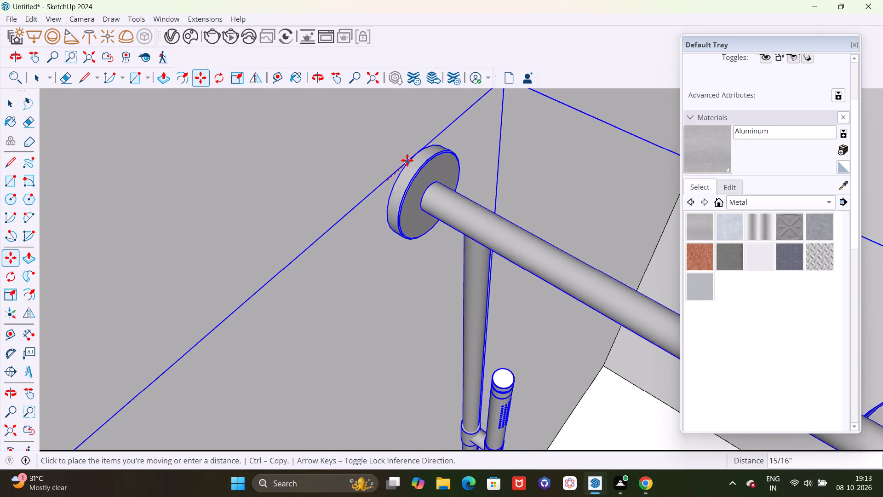
click(419, 145)
scroll(401, 156, down, 17)
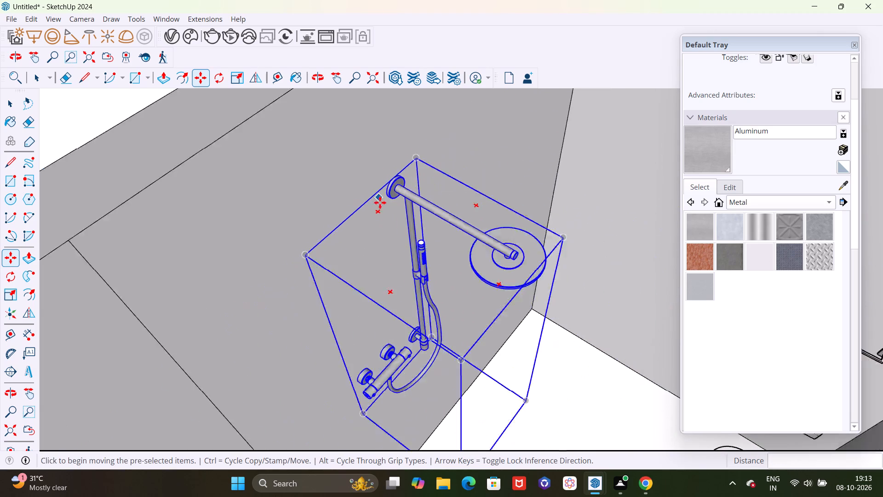
scroll(380, 202, down, 16)
Move the shower set 7 7/16" further along its wall toward the bathroom's rear corner.
middle_drag(358, 262, 551, 148)
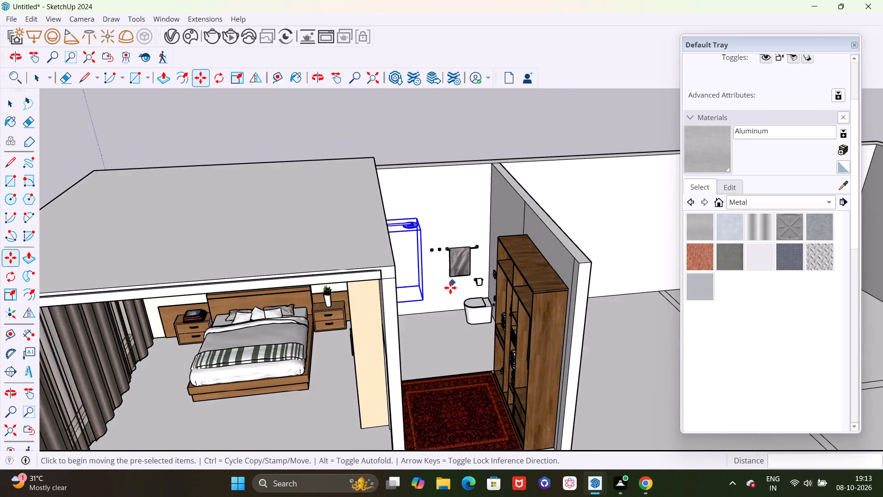
scroll(450, 288, up, 5)
middle_drag(447, 292, 330, 322)
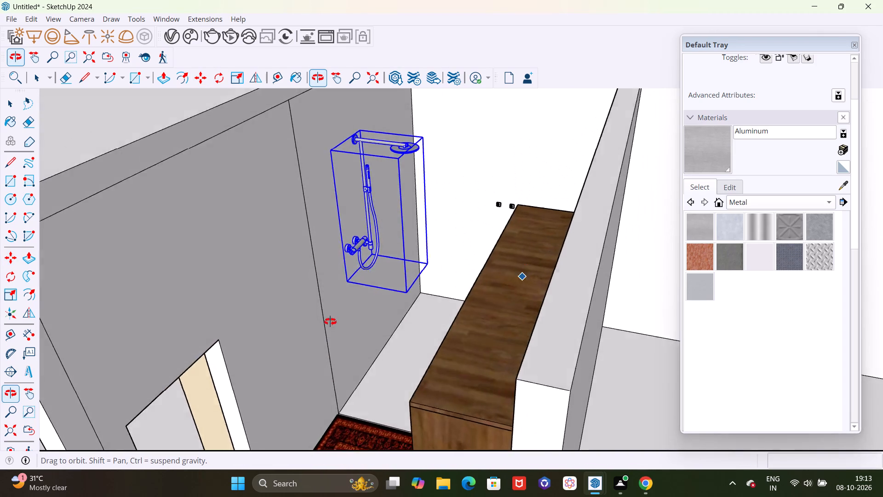
middle_drag(330, 322, 241, 392)
scroll(321, 278, down, 5)
middle_drag(376, 260, 315, 354)
scroll(396, 184, up, 6)
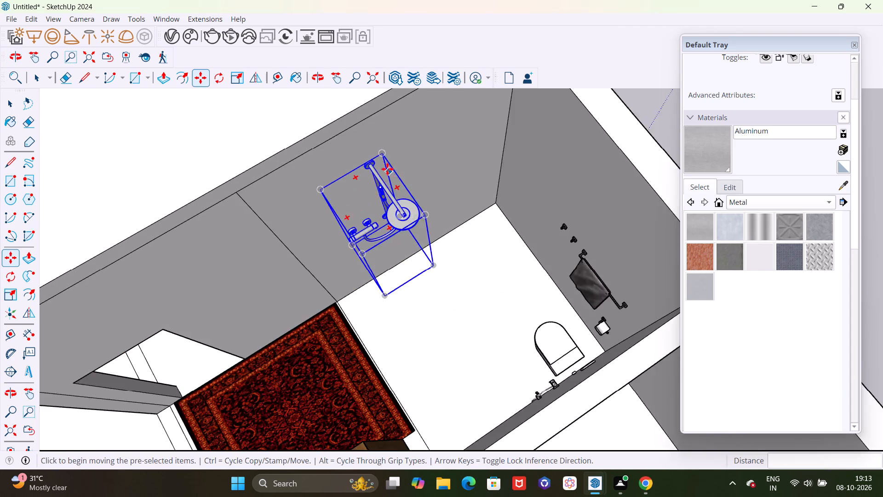
scroll(387, 169, up, 11)
click(366, 163)
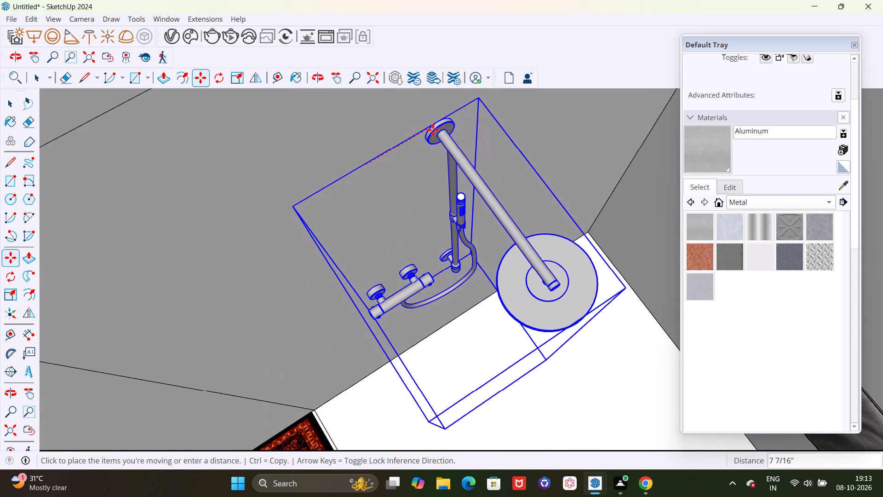
click(433, 130)
Import the washbasin model and place it on the open apartment floor outside the bedroom and wardrobe room.
scroll(435, 140, down, 12)
middle_drag(391, 300, 603, 210)
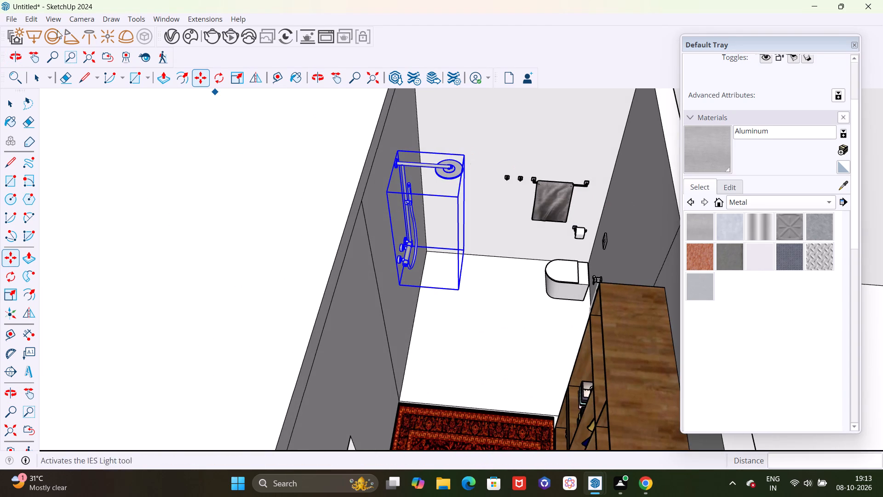
click(17, 16)
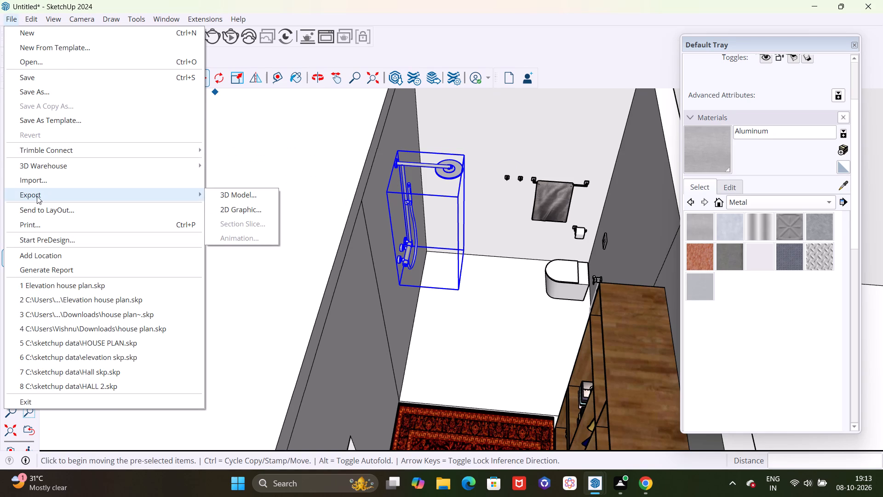
click(45, 184)
click(215, 139)
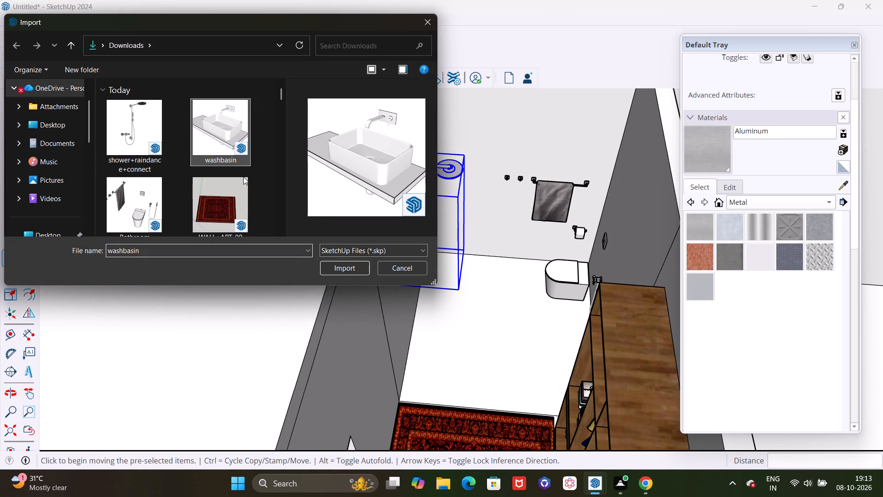
click(360, 270)
scroll(354, 265, down, 4)
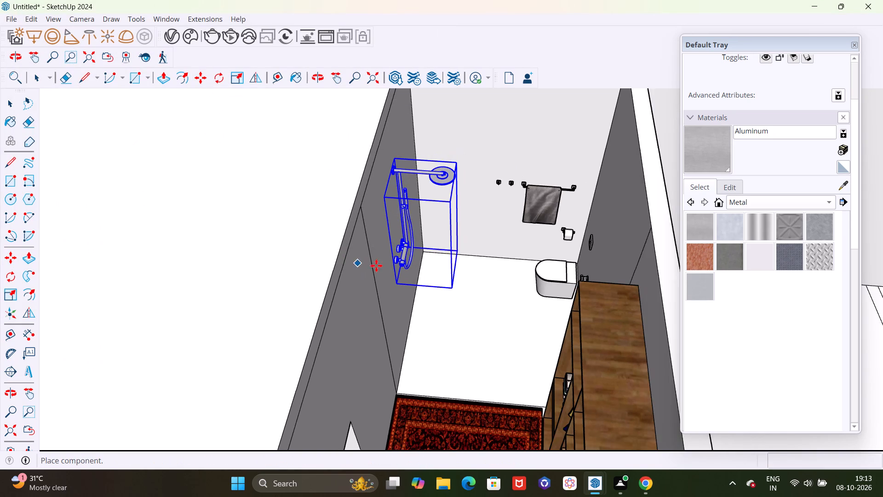
scroll(376, 266, down, 13)
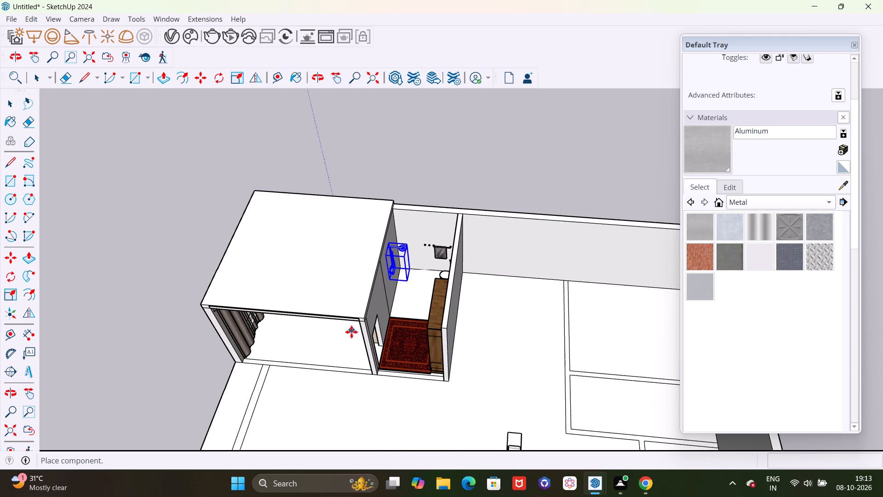
scroll(338, 337, down, 10)
click(325, 360)
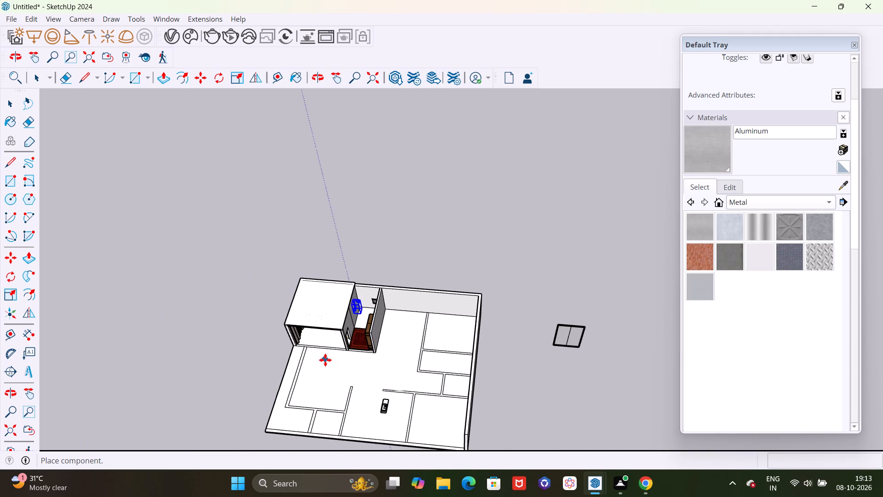
Rotate the washbasin 90° on the open apartment floor.
scroll(408, 453, up, 20)
scroll(408, 453, up, 7)
middle_drag(376, 416, 385, 416)
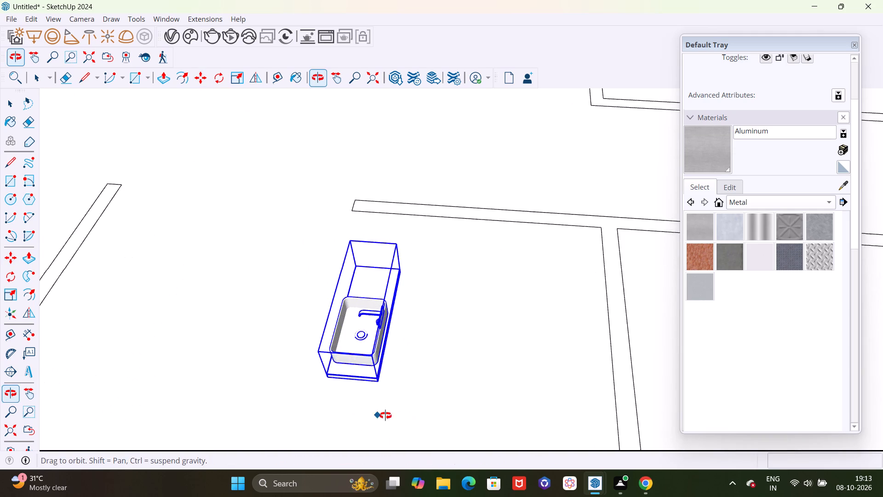
middle_drag(385, 416, 418, 407)
click(218, 69)
click(275, 322)
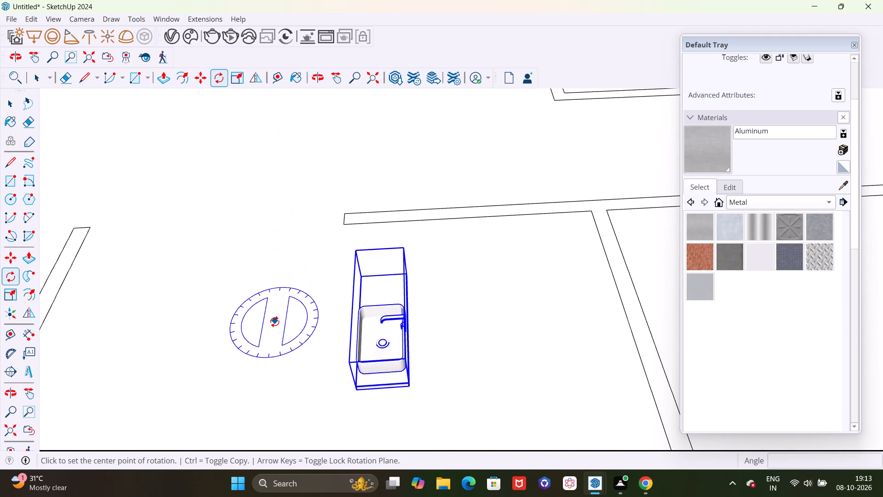
click(217, 324)
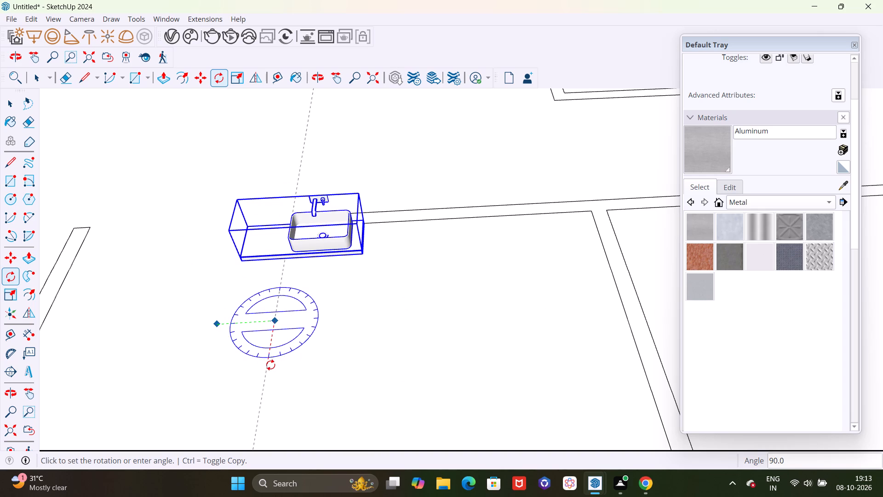
click(270, 365)
Move the washbasin by its tap plate's corner about 8' 3" across the open floor toward the wardrobe room.
scroll(353, 251, up, 10)
middle_drag(214, 204, 470, 255)
scroll(392, 179, down, 5)
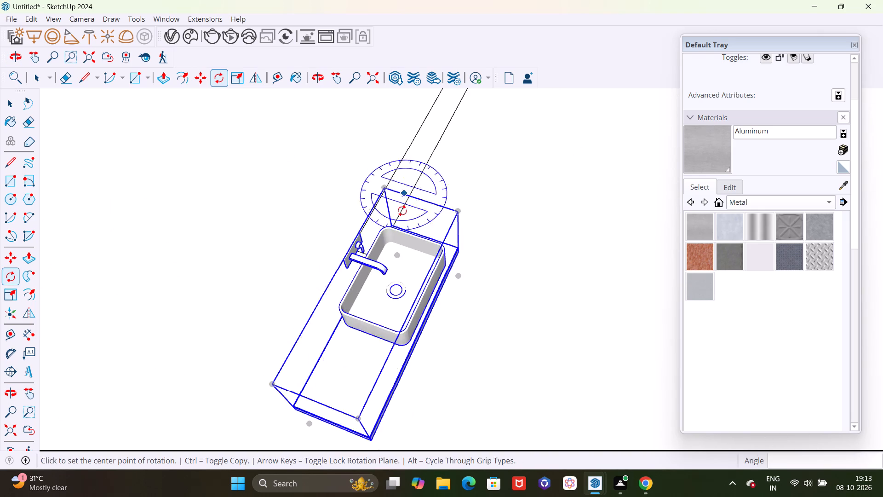
scroll(343, 323, up, 1)
middle_drag(353, 325, 437, 325)
scroll(338, 300, up, 10)
key(m)
scroll(384, 260, up, 5)
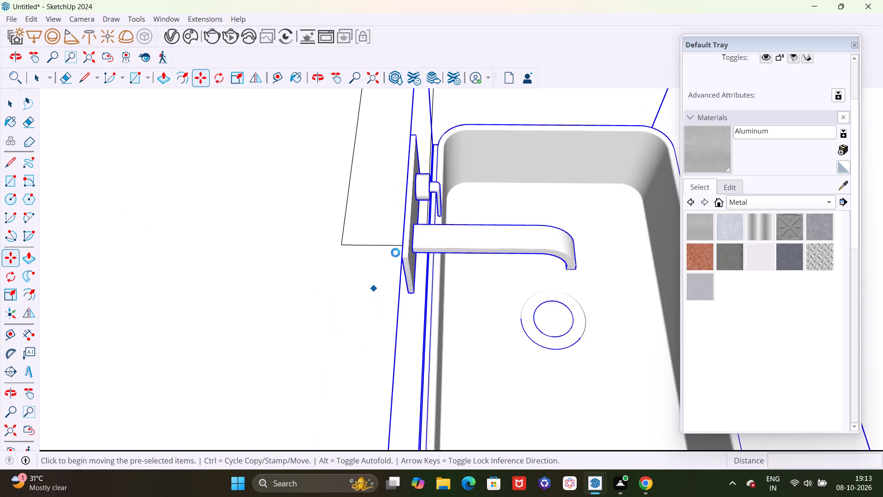
scroll(396, 253, up, 14)
scroll(409, 253, down, 4)
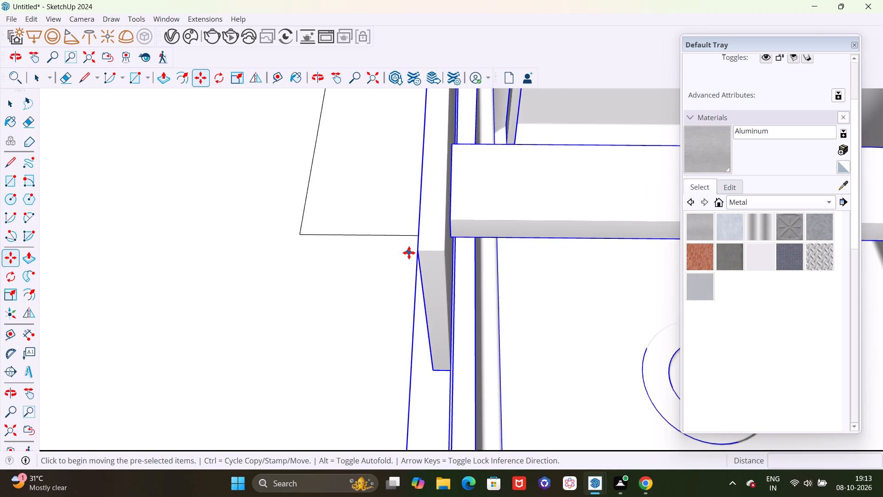
click(419, 253)
scroll(418, 253, down, 8)
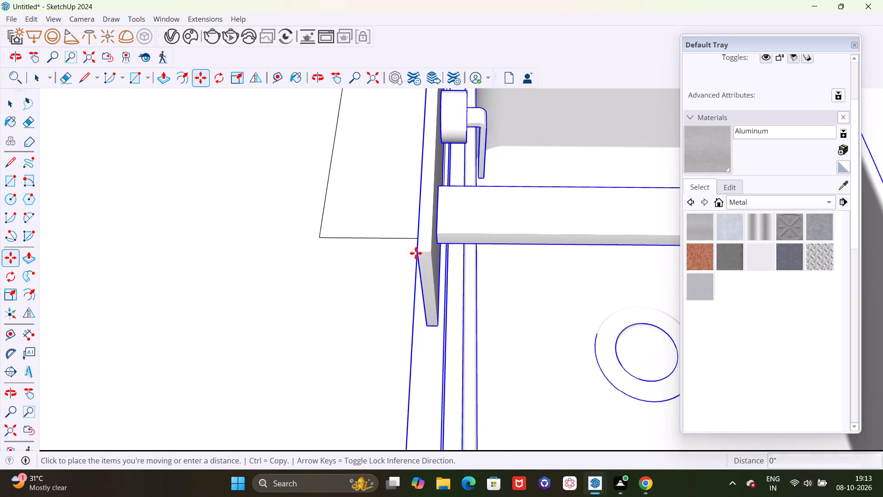
scroll(416, 253, down, 20)
scroll(416, 253, down, 20)
scroll(416, 253, down, 1)
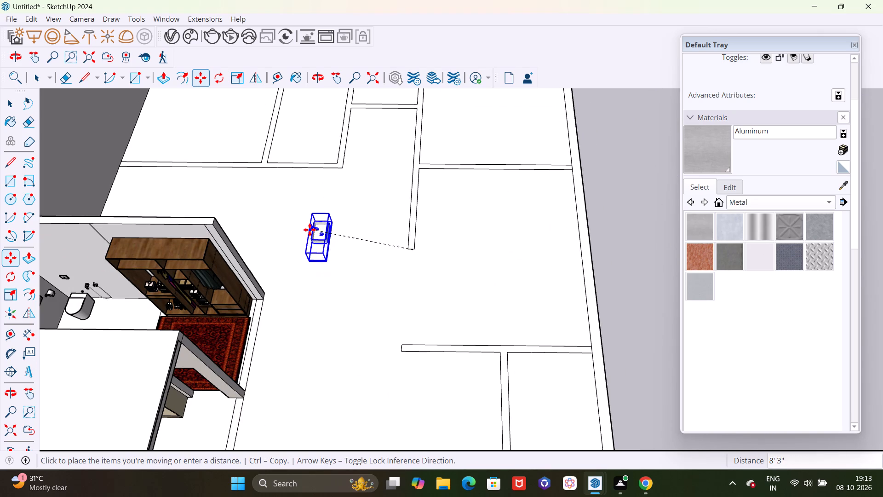
click(310, 230)
Raise the washbasin straight up along the blue axis so its drain pipe clears the floor.
middle_drag(401, 277, 270, 265)
scroll(405, 183, up, 6)
middle_drag(466, 301, 266, 230)
scroll(464, 160, up, 2)
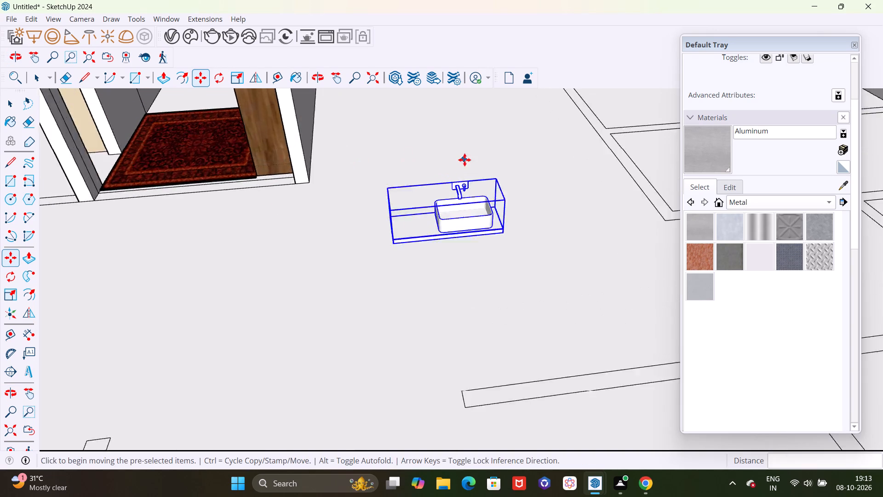
scroll(464, 160, up, 9)
middle_drag(472, 335, 404, 261)
scroll(398, 249, up, 1)
middle_drag(457, 313, 472, 322)
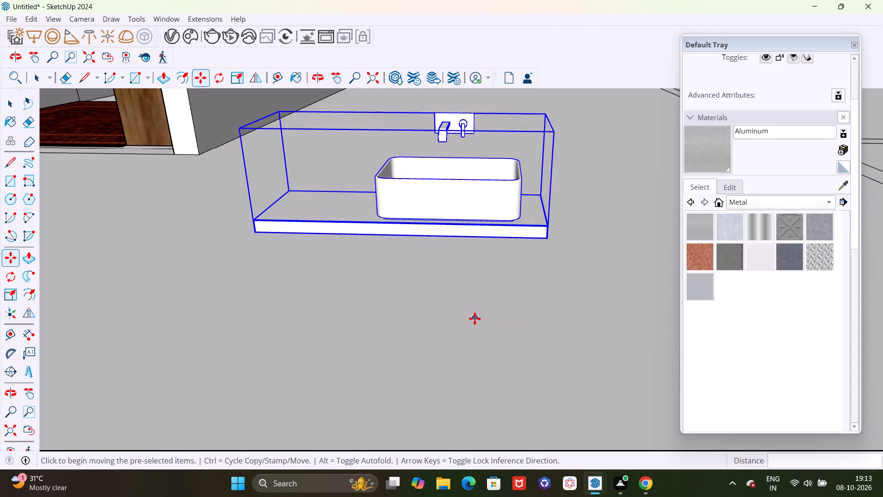
key(s)
drag(236, 126, 243, 126)
key(m)
click(431, 196)
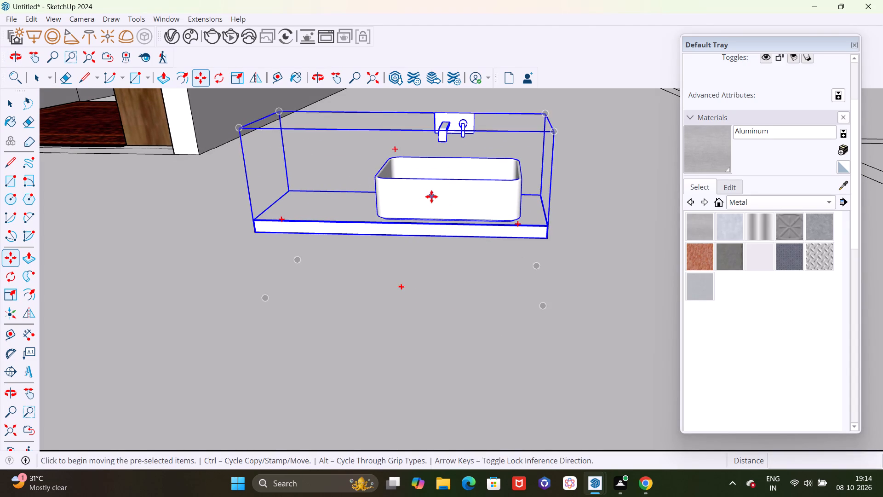
scroll(422, 124, down, 16)
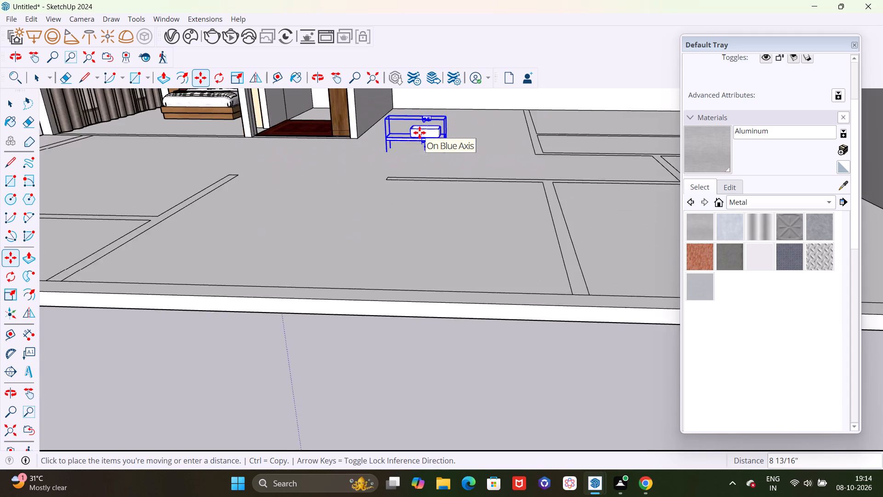
scroll(419, 133, down, 5)
click(426, 104)
Scale the washbasin unit down from its upper front corner.
middle_drag(400, 133, 431, 199)
scroll(423, 92, up, 10)
scroll(398, 254, down, 12)
middle_drag(408, 301, 393, 155)
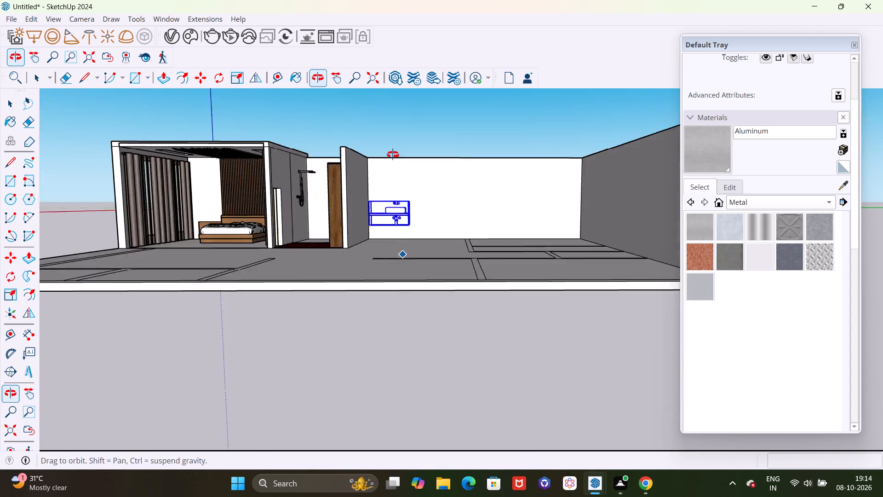
middle_drag(393, 155, 393, 157)
scroll(397, 198, up, 11)
key(s)
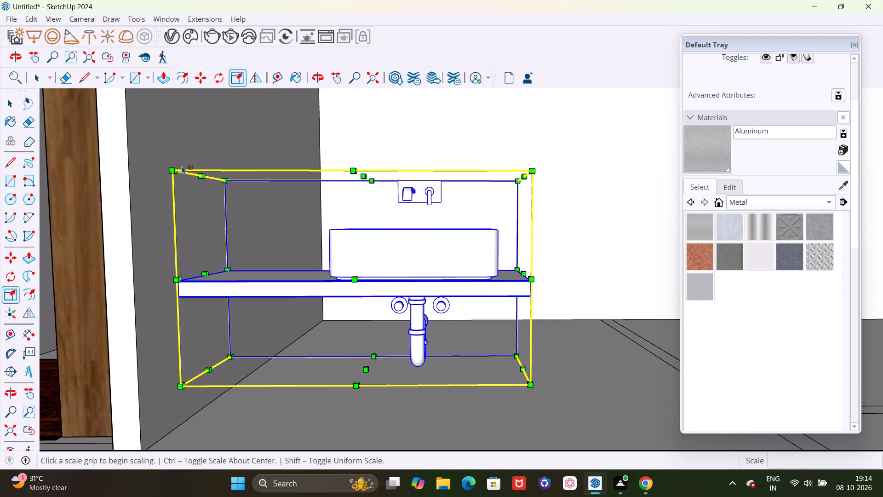
drag(173, 170, 321, 216)
Move the washbasin by its tap plate's corner about 20' 7 13/16" onto the bathroom wall, beside the towel hooks.
middle_drag(347, 183, 479, 300)
scroll(407, 201, down, 12)
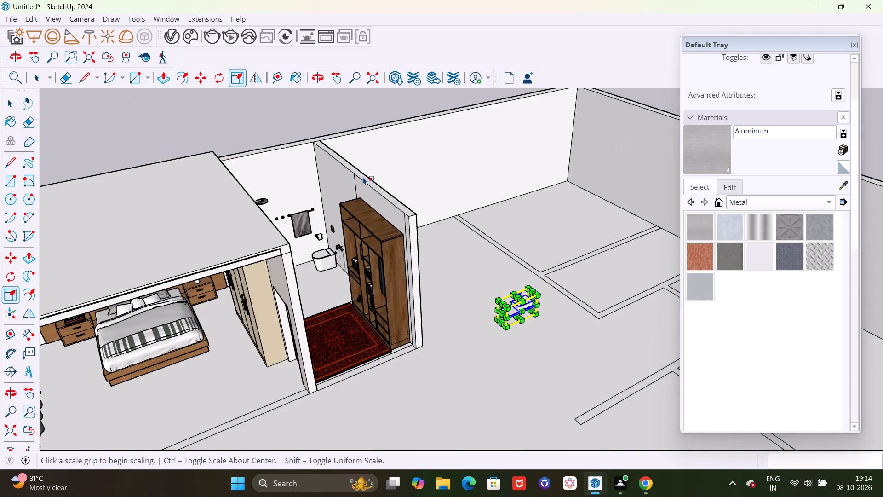
scroll(363, 177, down, 4)
middle_drag(419, 263, 541, 312)
scroll(498, 254, up, 6)
key(m)
scroll(478, 260, up, 8)
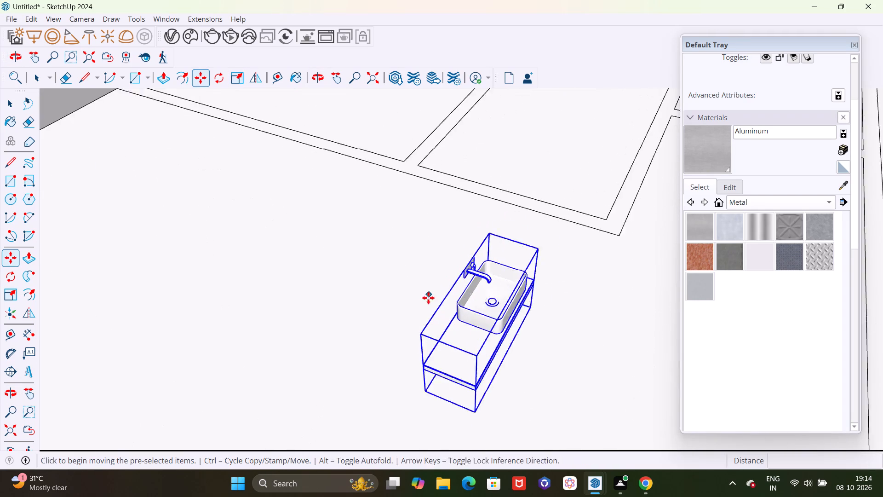
scroll(428, 298, up, 12)
scroll(432, 216, down, 5)
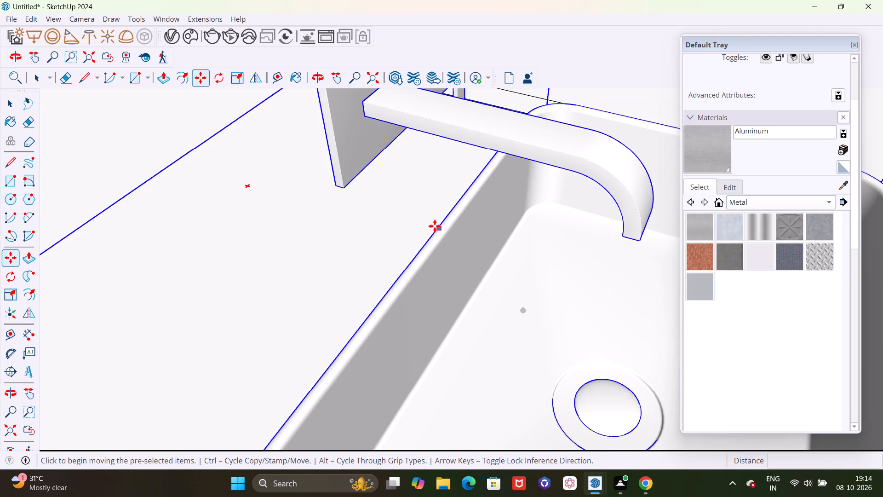
scroll(434, 226, down, 4)
middle_drag(417, 224, 461, 251)
scroll(529, 277, up, 14)
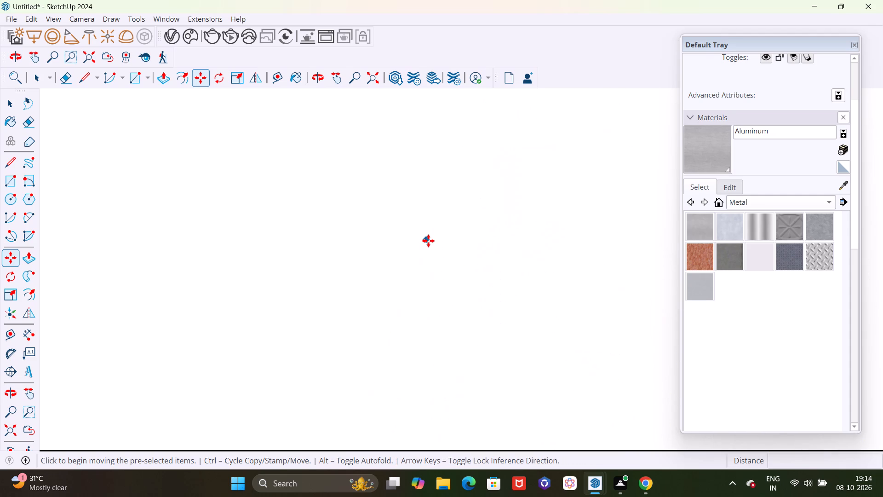
scroll(426, 240, down, 5)
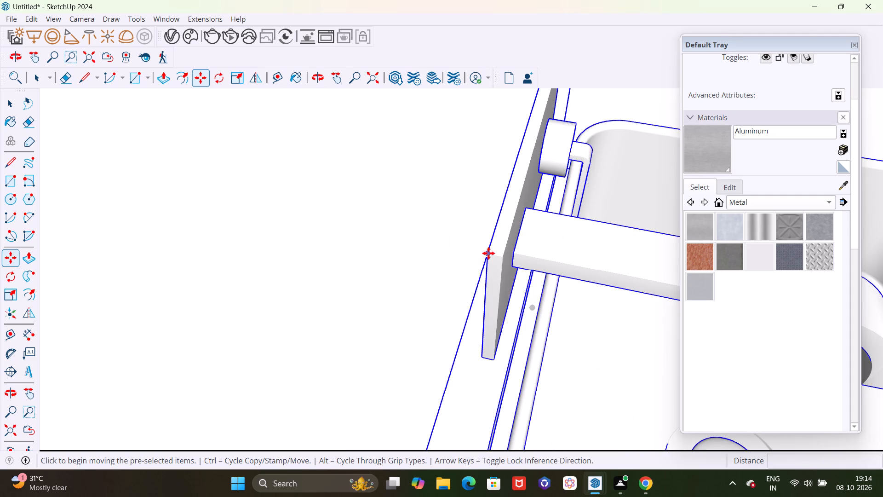
click(488, 253)
scroll(488, 253, down, 20)
scroll(488, 253, down, 8)
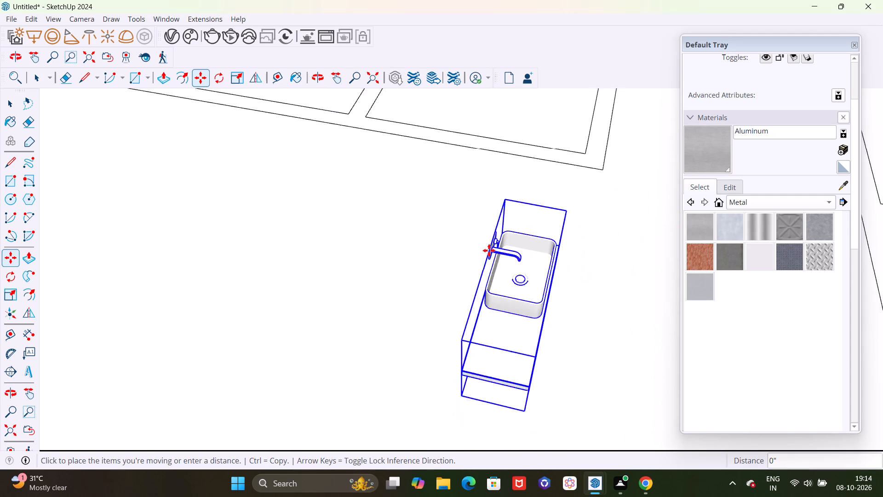
scroll(489, 250, down, 20)
scroll(489, 250, down, 2)
middle_drag(336, 257, 324, 279)
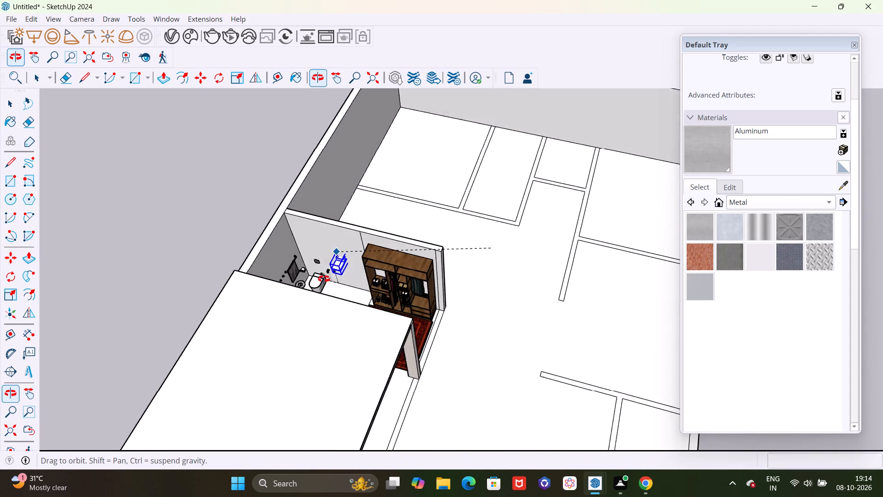
middle_drag(324, 279, 306, 318)
scroll(271, 246, up, 11)
scroll(278, 312, up, 2)
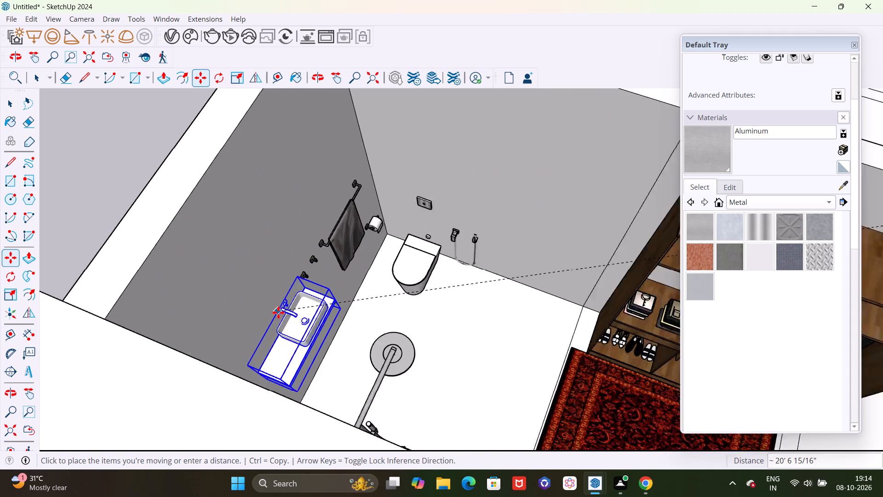
scroll(278, 312, up, 14)
scroll(275, 310, down, 4)
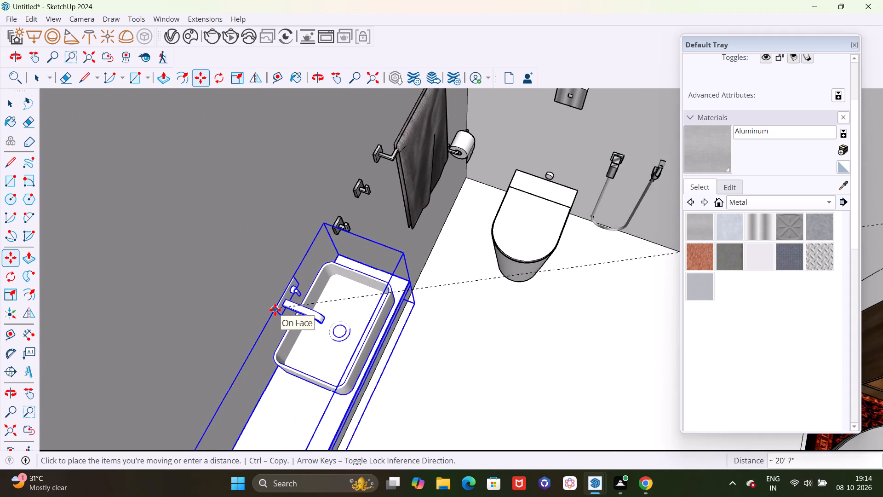
scroll(273, 310, down, 4)
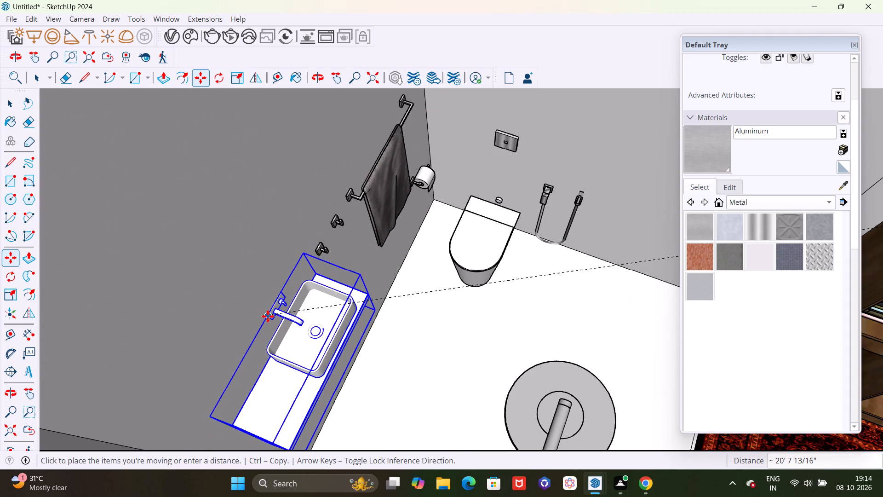
click(268, 316)
Slide the washbasin 6 9/16" along the green axis, away from the towel hooks and toward the shower wall.
scroll(270, 295, down, 11)
middle_drag(406, 384, 181, 316)
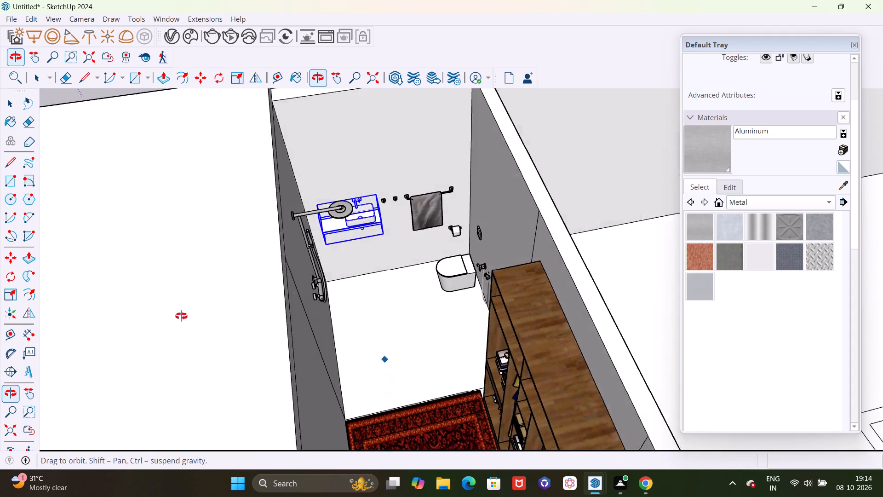
middle_drag(181, 316, 175, 312)
scroll(366, 272, up, 5)
scroll(338, 225, down, 4)
middle_drag(405, 362, 377, 217)
scroll(381, 279, up, 13)
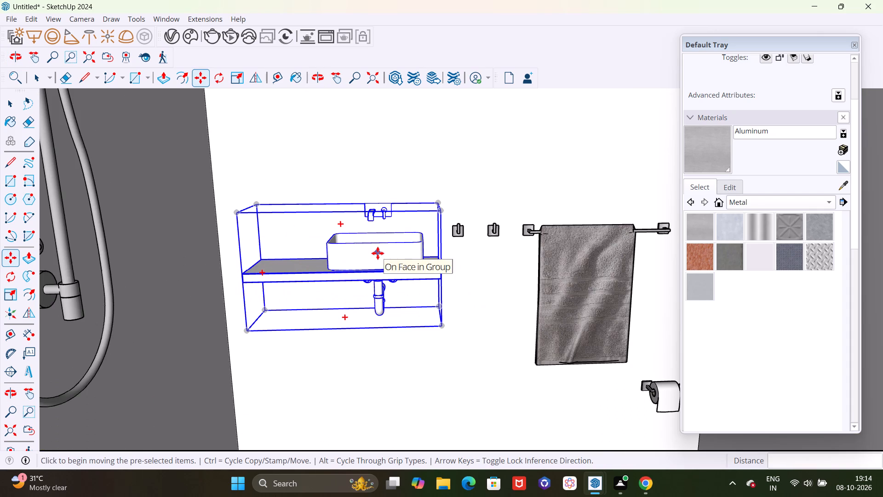
click(378, 253)
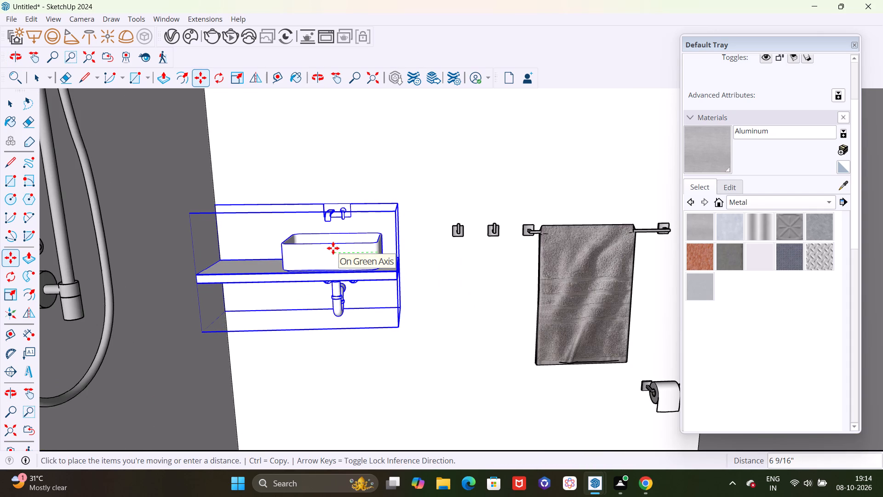
click(333, 248)
Deselect the washbasin unit placed on the bathroom wall.
scroll(392, 251, down, 6)
middle_drag(369, 257, 386, 368)
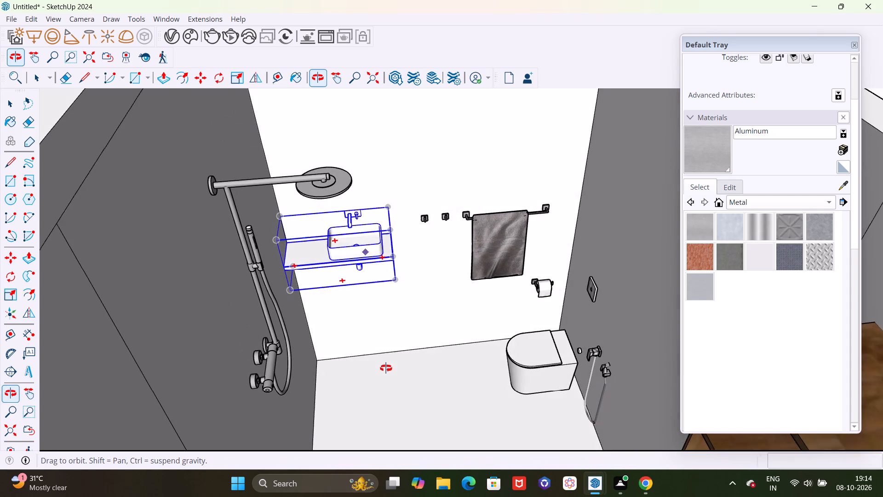
middle_drag(386, 368, 385, 367)
scroll(362, 245, down, 18)
scroll(367, 245, down, 4)
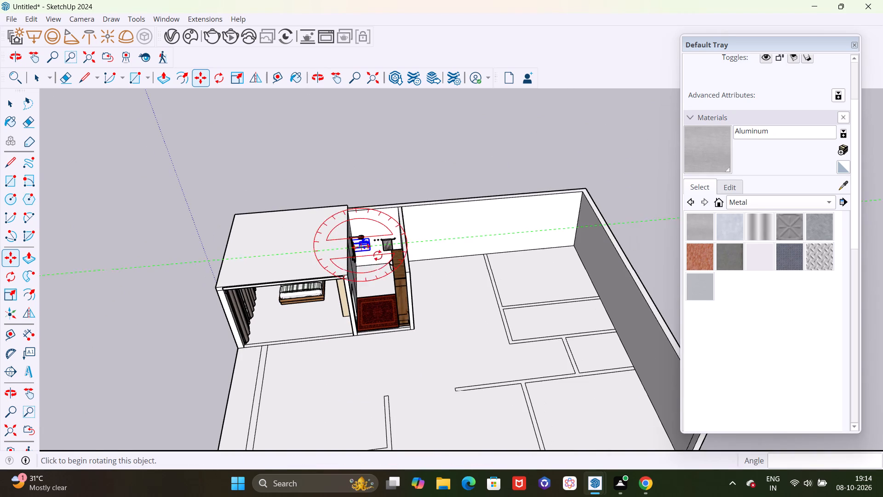
key(space)
drag(384, 160, 378, 159)
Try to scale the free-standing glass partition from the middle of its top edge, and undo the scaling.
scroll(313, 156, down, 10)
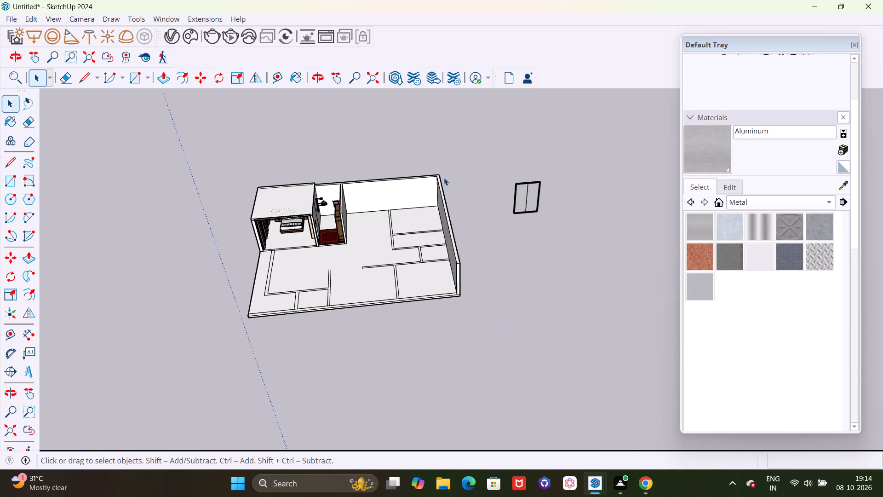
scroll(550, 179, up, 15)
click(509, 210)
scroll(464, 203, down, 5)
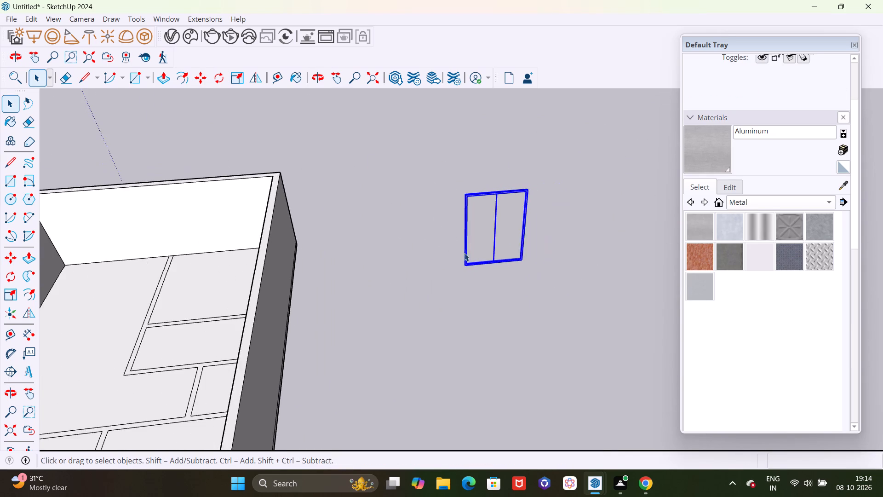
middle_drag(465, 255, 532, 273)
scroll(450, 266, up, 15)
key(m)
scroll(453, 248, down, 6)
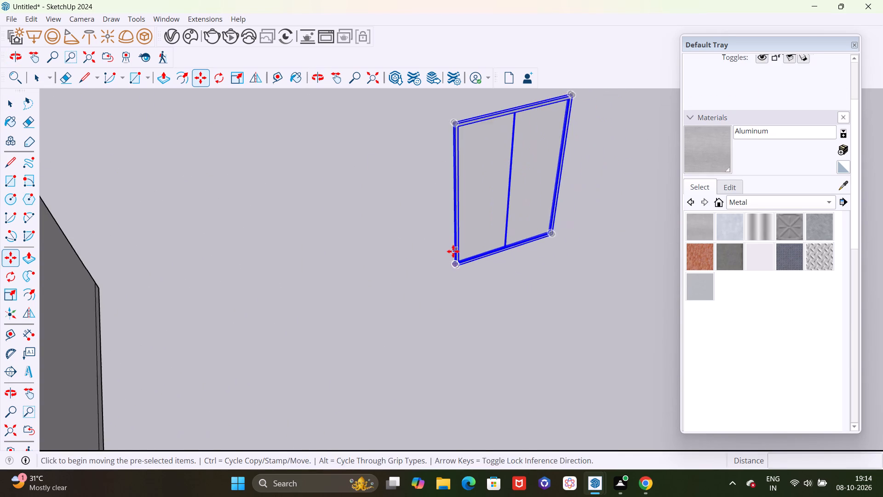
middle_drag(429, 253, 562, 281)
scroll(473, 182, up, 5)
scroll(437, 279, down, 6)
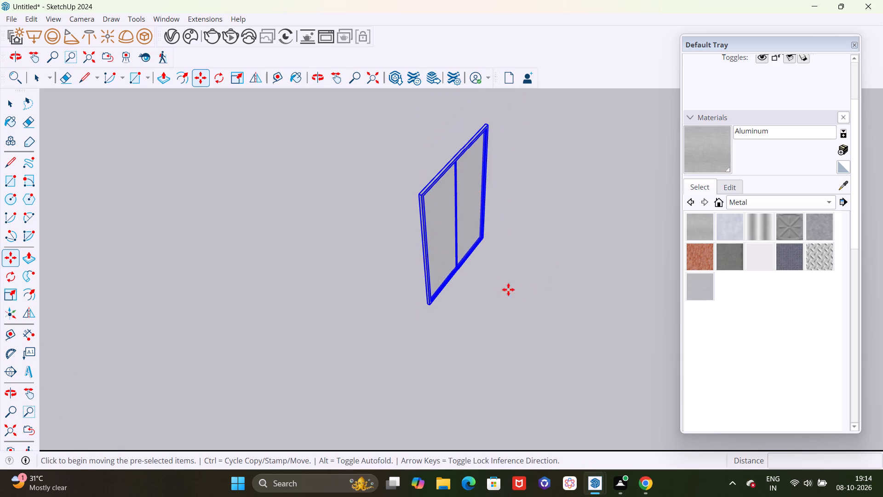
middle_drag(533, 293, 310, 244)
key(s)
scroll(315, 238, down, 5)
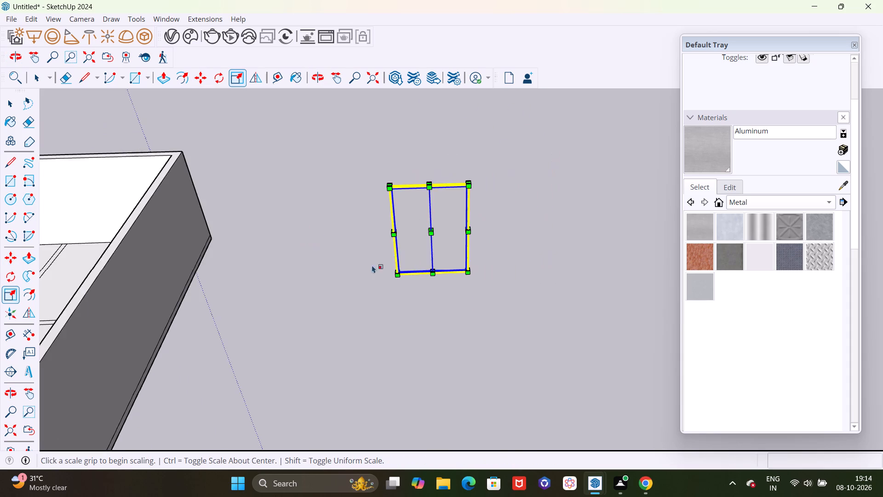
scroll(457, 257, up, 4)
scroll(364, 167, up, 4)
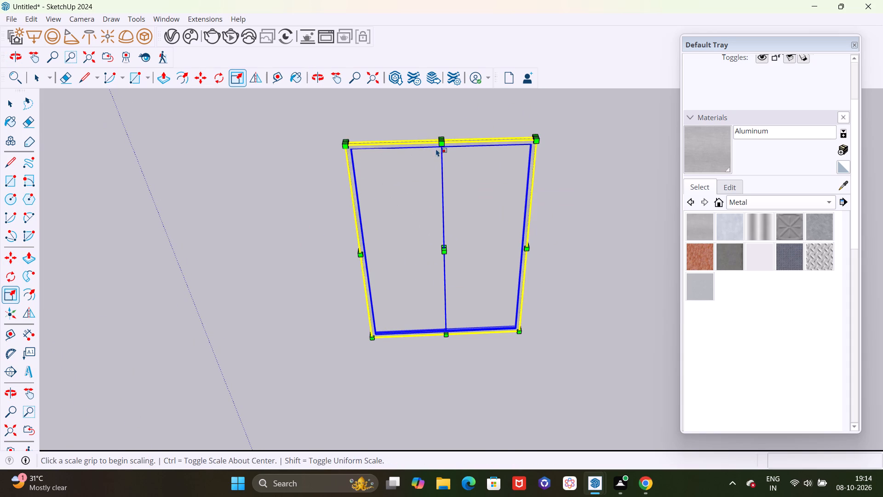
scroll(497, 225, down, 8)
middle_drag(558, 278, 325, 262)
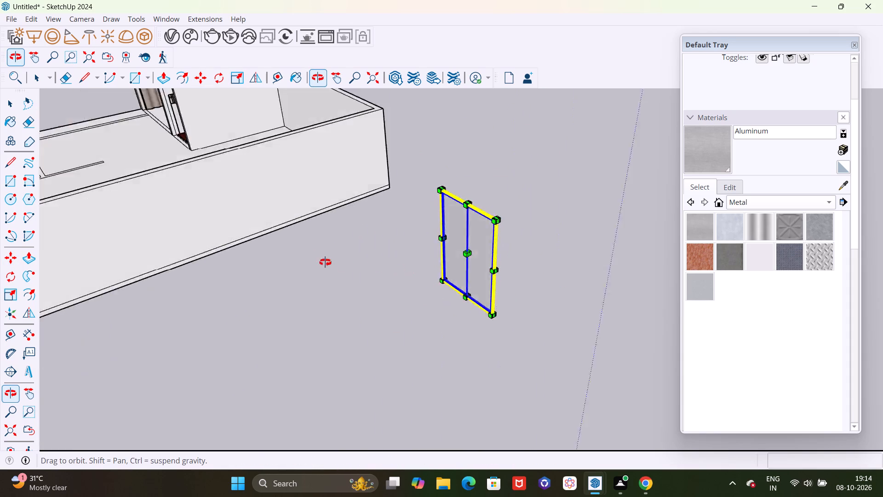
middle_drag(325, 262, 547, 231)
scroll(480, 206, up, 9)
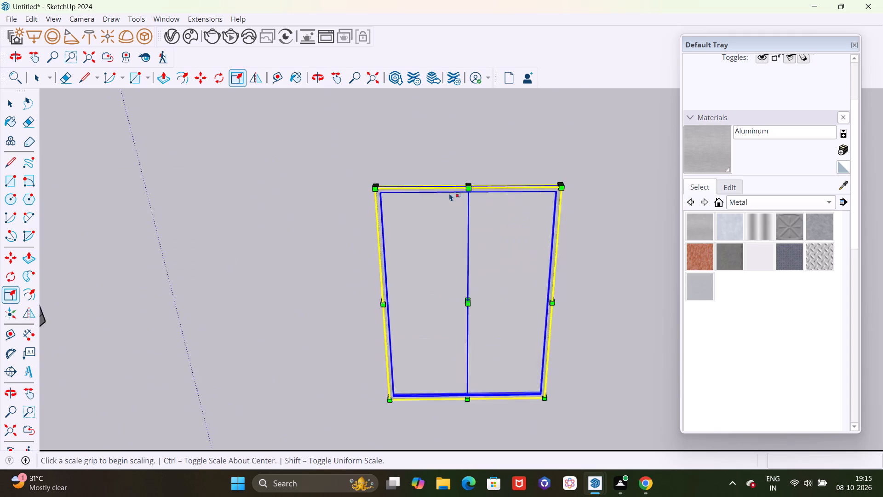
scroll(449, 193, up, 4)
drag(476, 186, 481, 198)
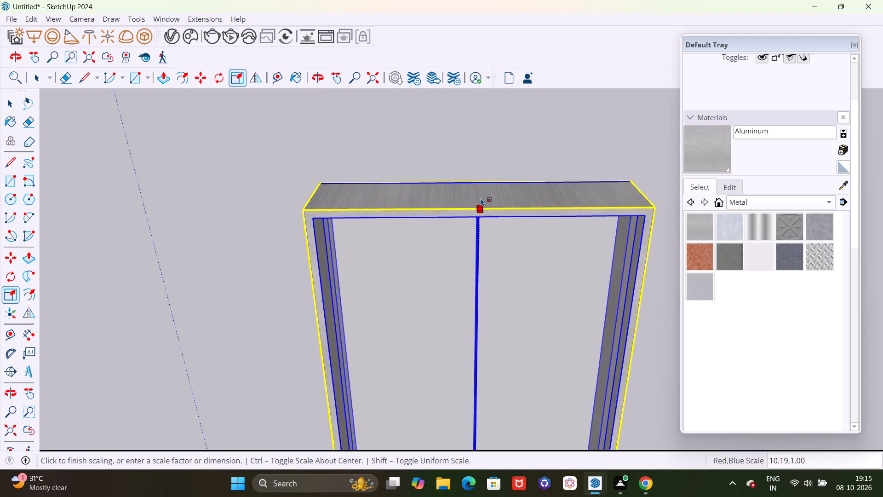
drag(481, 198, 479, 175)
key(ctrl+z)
Scale the glass partition from its top edge's midpoint, lowering its height to about 0.86 along the blue axis.
scroll(451, 198, down, 3)
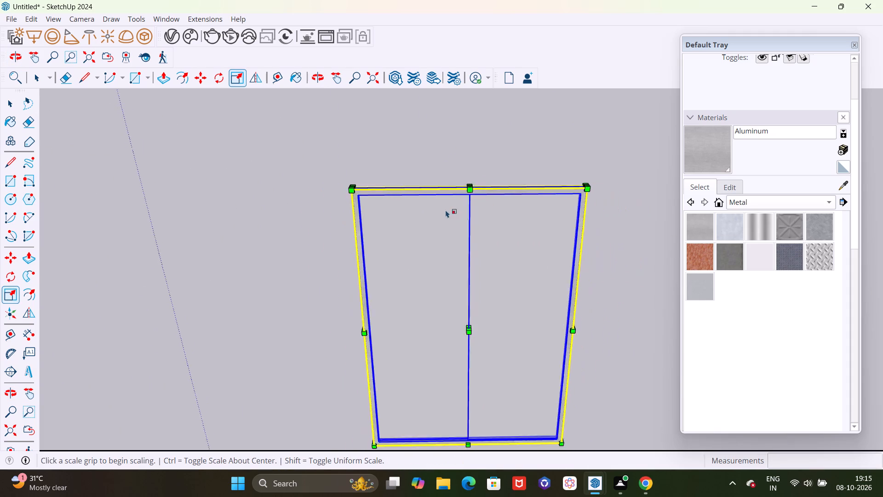
scroll(446, 210, down, 7)
middle_drag(419, 234, 577, 250)
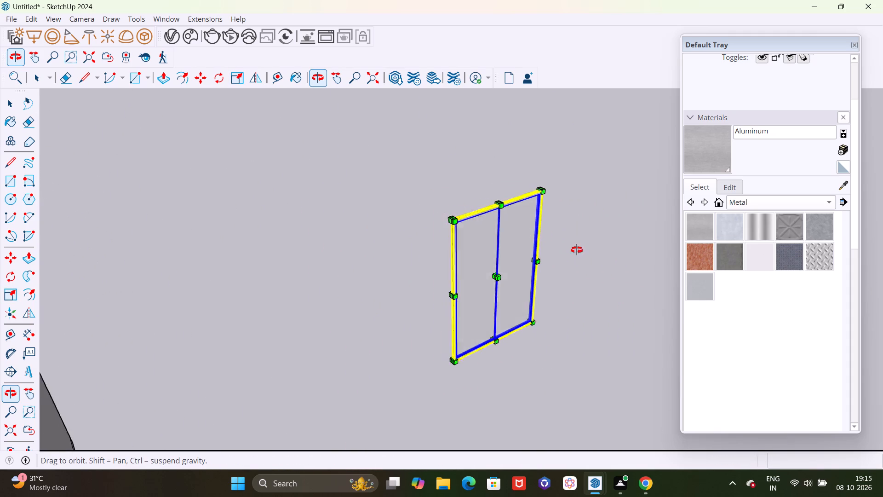
middle_drag(577, 250, 400, 171)
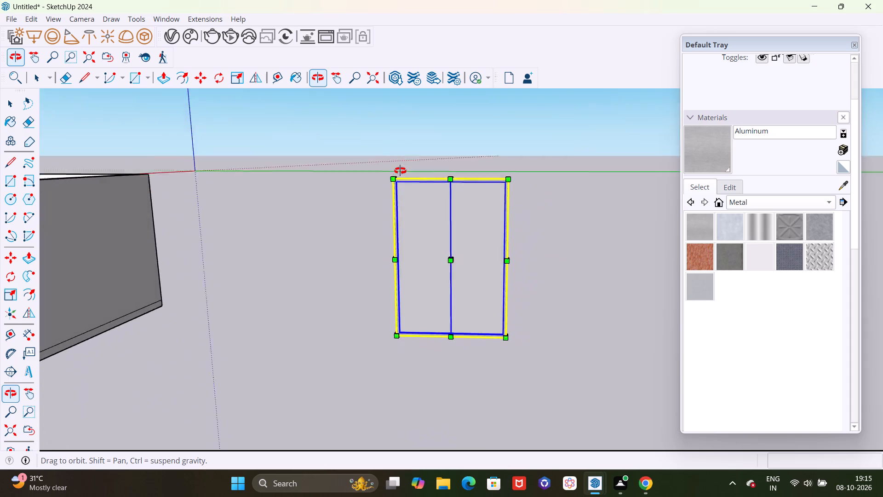
middle_drag(400, 171, 409, 162)
drag(453, 178, 462, 177)
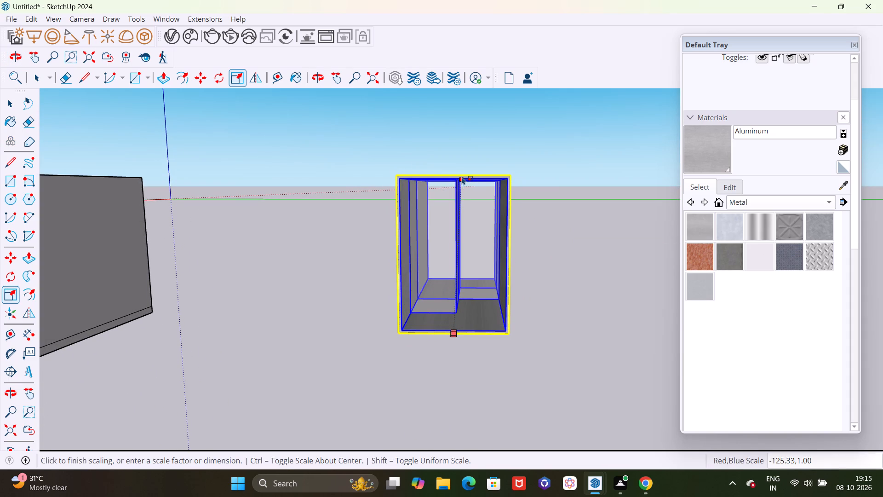
drag(462, 177, 452, 189)
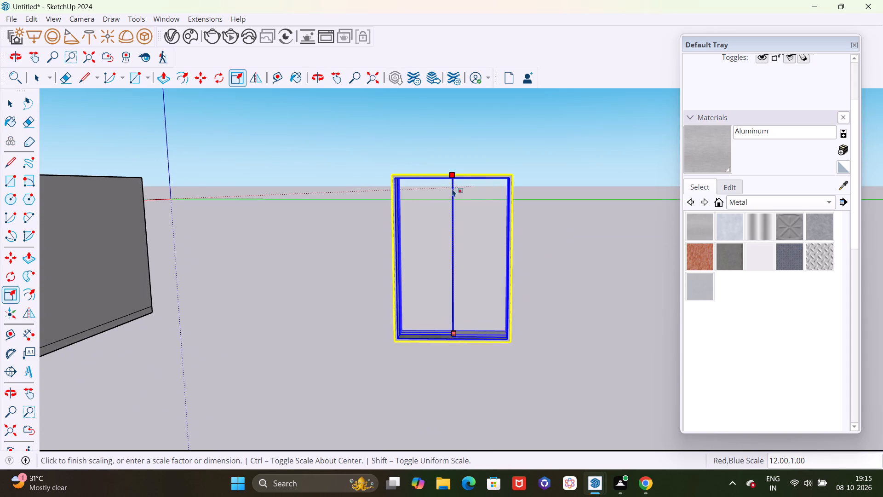
drag(452, 189, 452, 200)
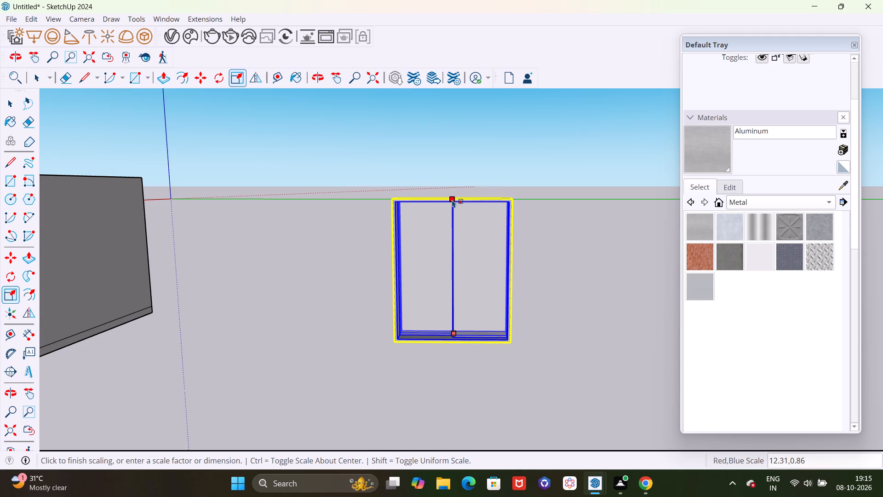
drag(452, 200, 453, 199)
scroll(534, 246, down, 2)
middle_drag(539, 258, 313, 381)
scroll(496, 281, up, 6)
scroll(431, 290, up, 2)
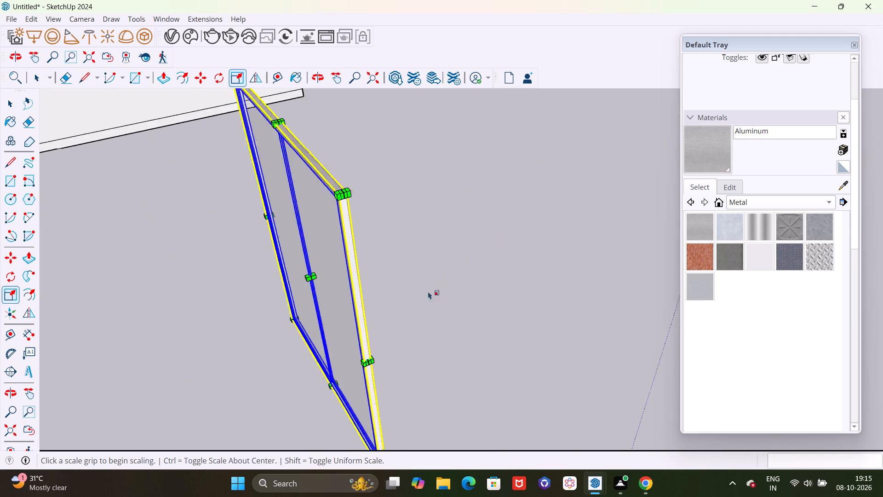
scroll(428, 291, up, 3)
scroll(430, 251, down, 6)
middle_drag(462, 257, 393, 304)
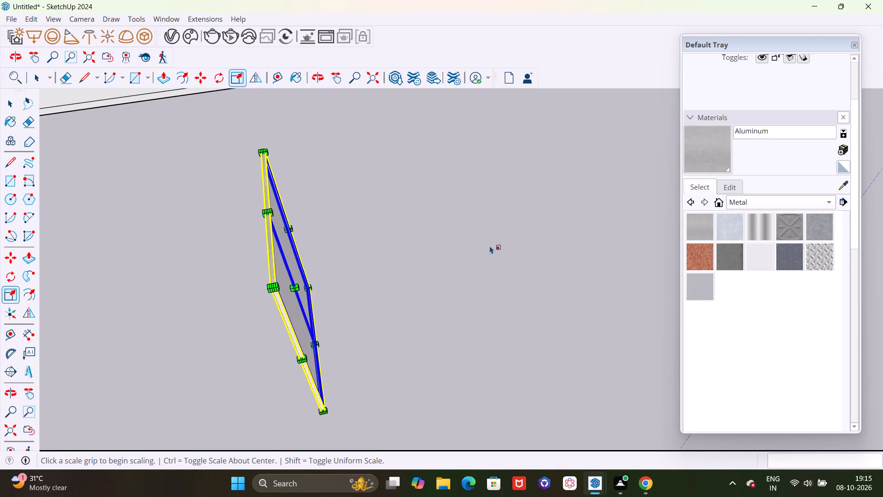
key(space)
click(490, 246)
Move the glass partition by its bottom frame corner about 55' 2 15/16" to the rug's inner corner by the shower-side wall, enclosing the bathroom area.
middle_drag(441, 297, 713, 167)
scroll(490, 196, down, 5)
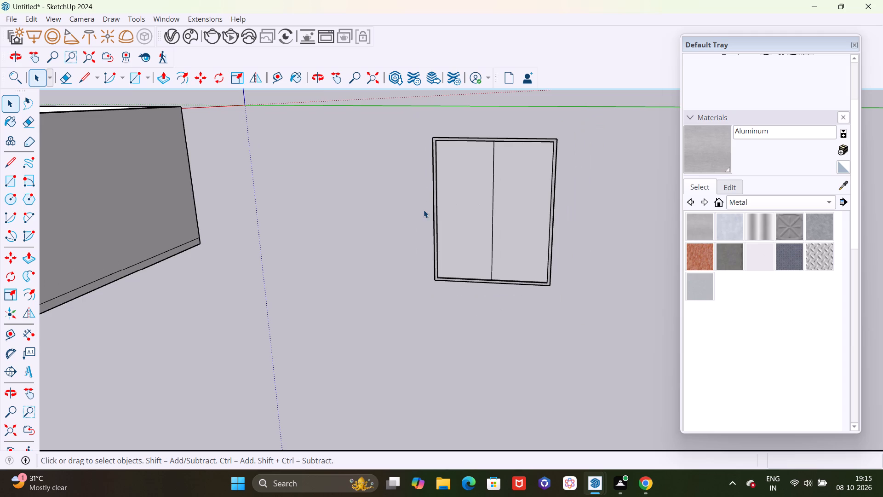
scroll(409, 220, down, 12)
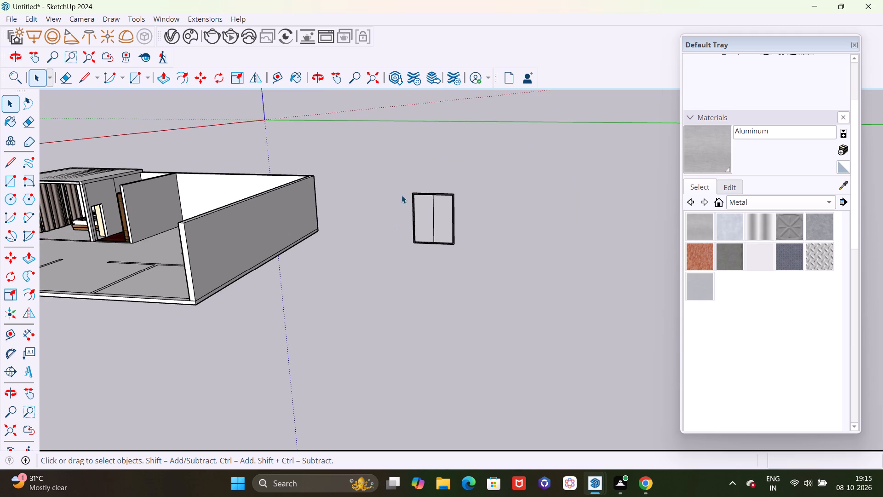
drag(403, 170, 527, 280)
middle_drag(407, 252, 652, 289)
scroll(529, 238, up, 10)
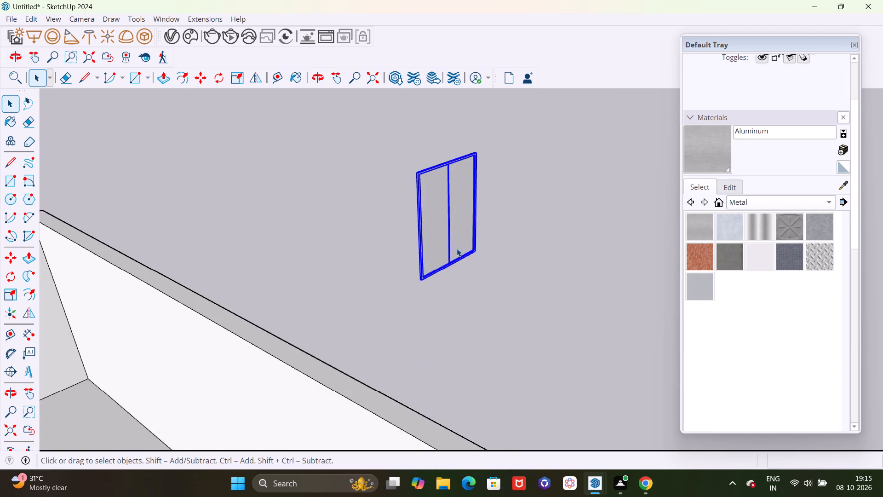
middle_drag(369, 213, 441, 260)
scroll(539, 207, up, 5)
middle_drag(386, 190, 440, 199)
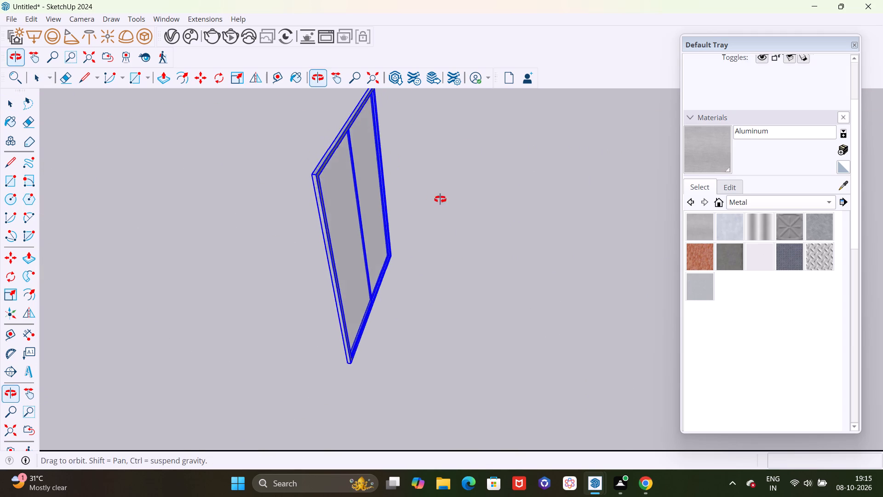
middle_drag(440, 199, 464, 206)
scroll(324, 416, up, 14)
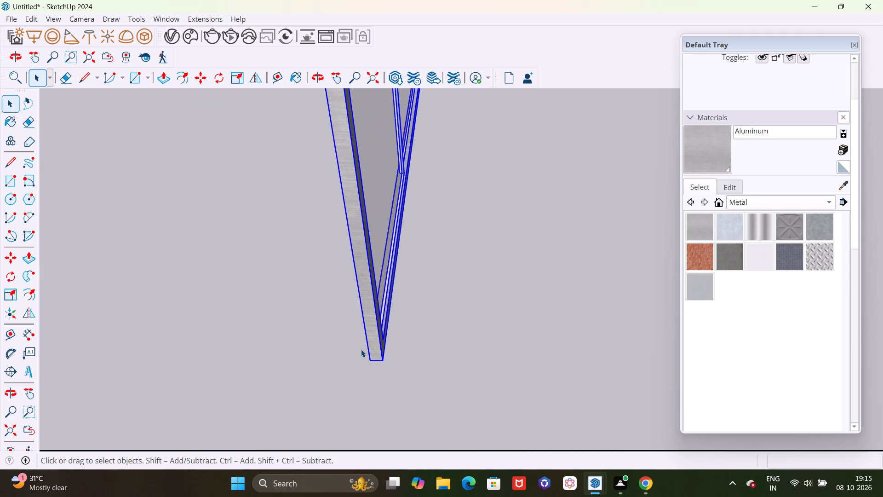
key(m)
click(368, 362)
scroll(374, 351, down, 11)
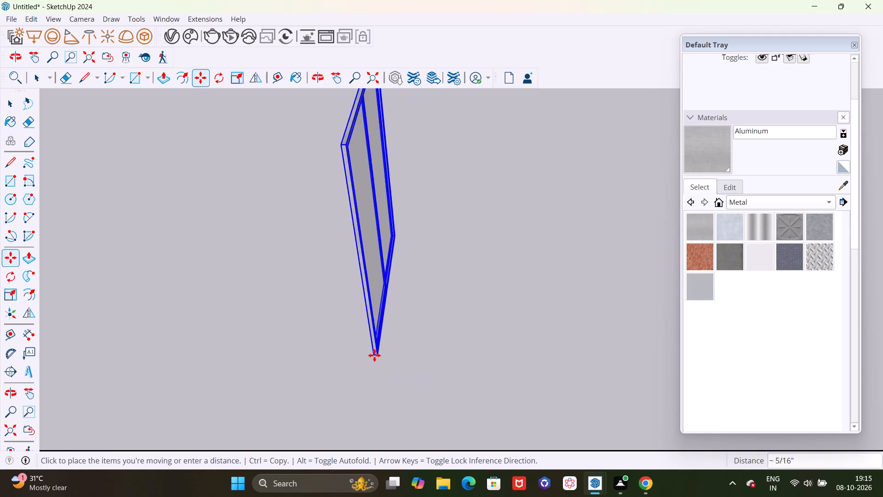
scroll(374, 355, down, 20)
scroll(374, 355, down, 16)
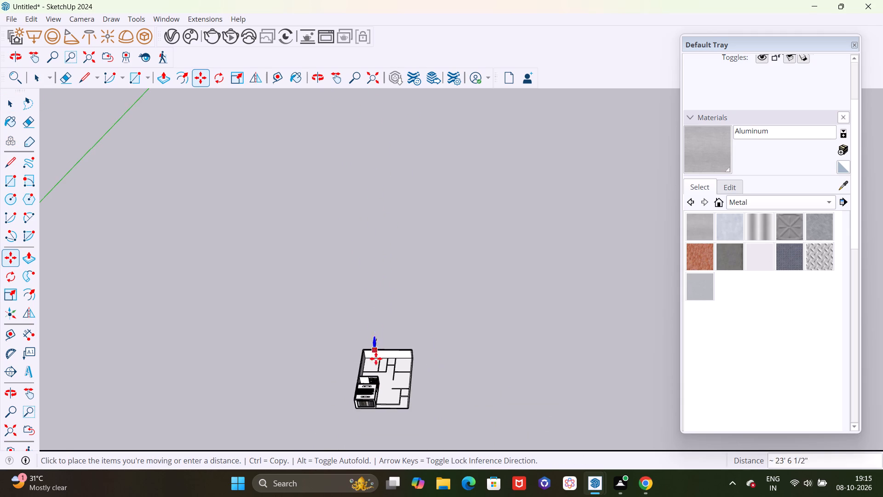
middle_drag(400, 385, 160, 399)
scroll(368, 314, up, 18)
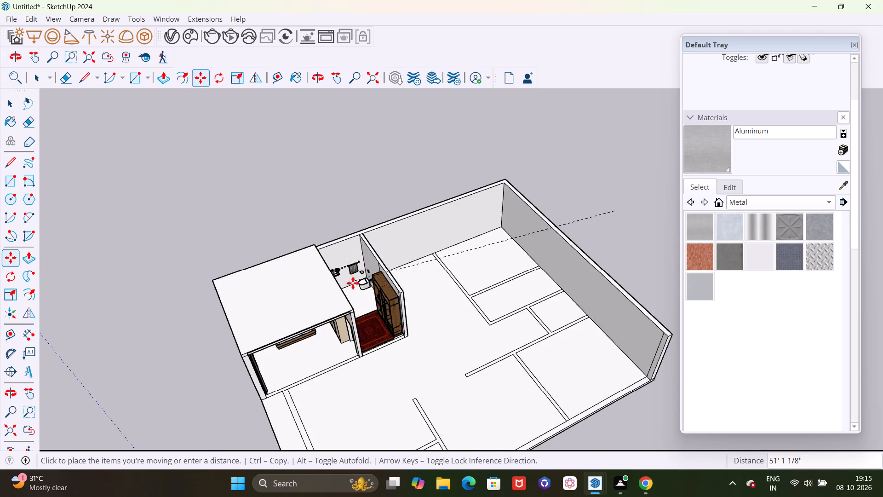
scroll(365, 308, up, 5)
middle_drag(367, 323, 258, 300)
scroll(328, 287, up, 9)
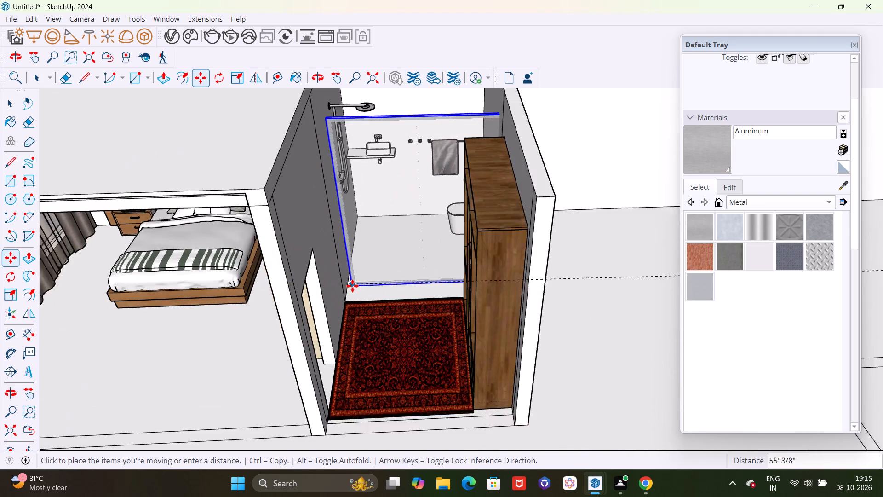
scroll(344, 301, up, 3)
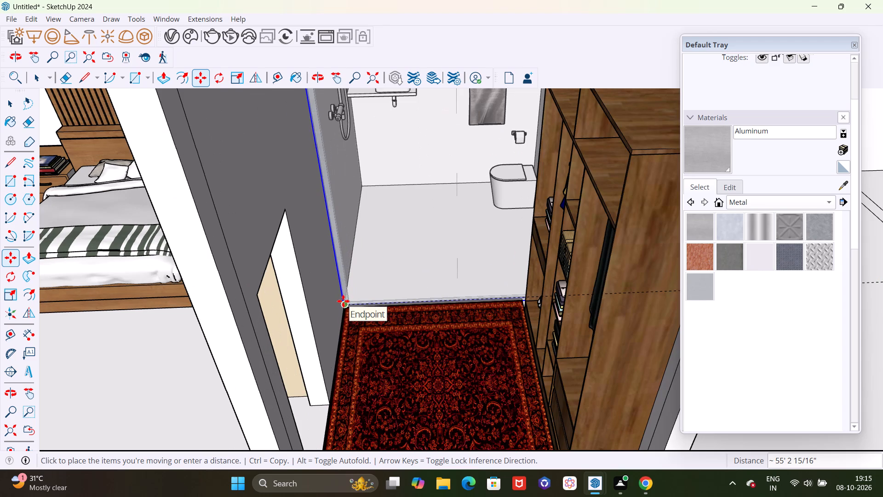
scroll(342, 301, down, 9)
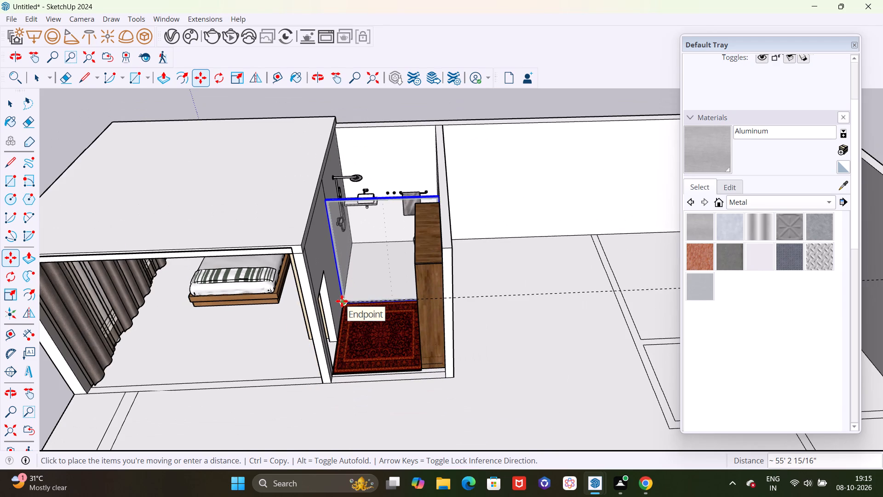
scroll(342, 301, down, 4)
scroll(342, 301, up, 10)
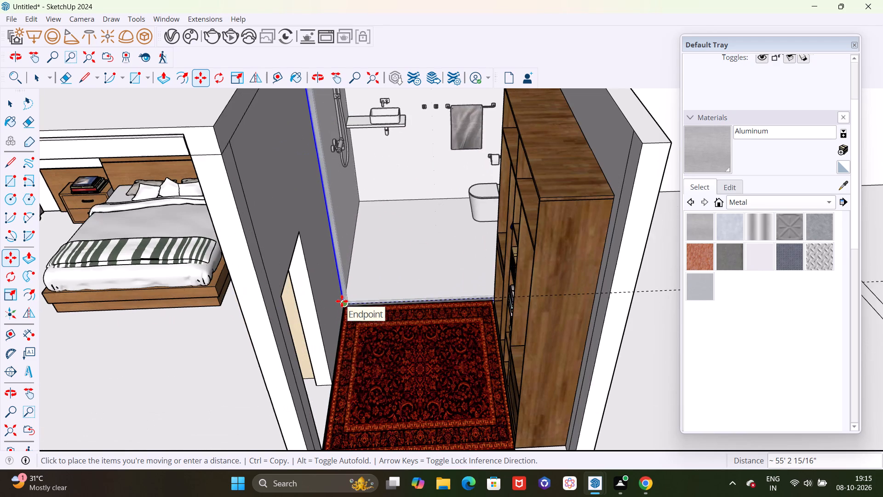
scroll(342, 301, down, 5)
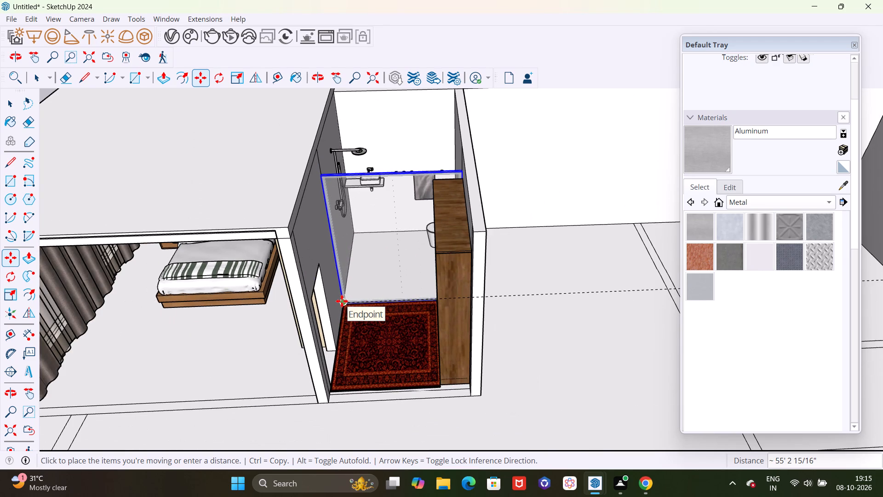
click(342, 301)
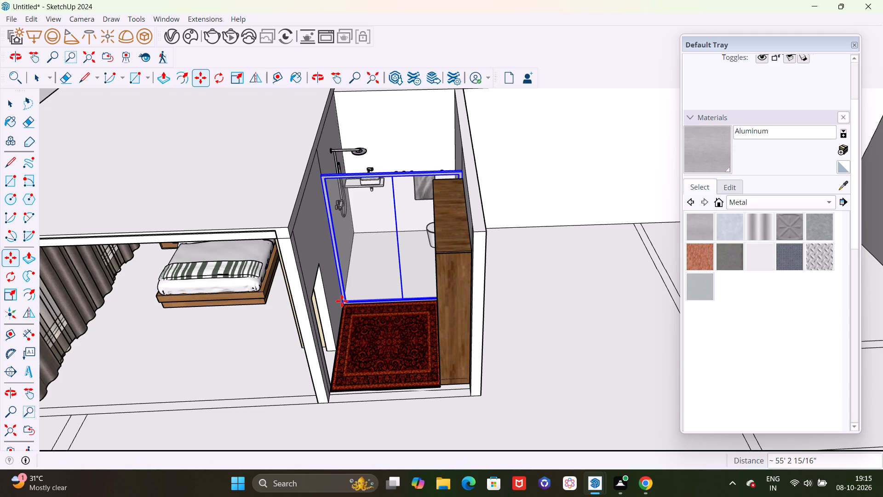
scroll(388, 322, down, 9)
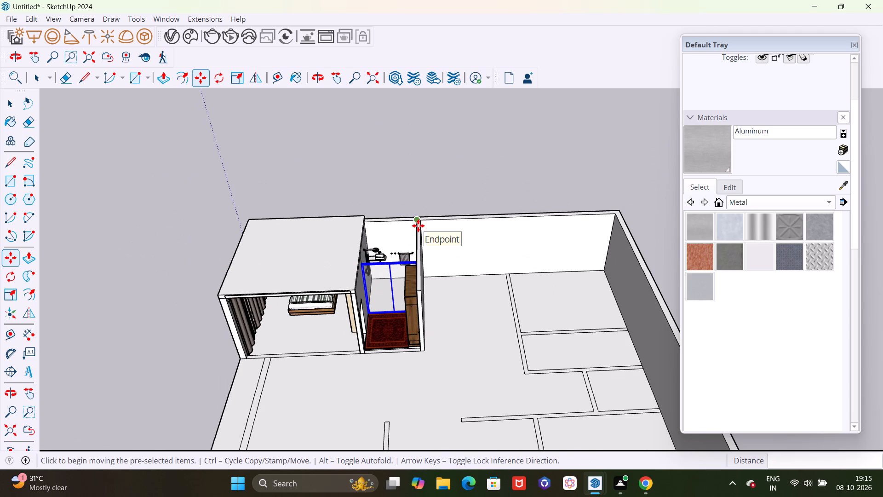
key(space)
click(427, 179)
scroll(393, 279, up, 15)
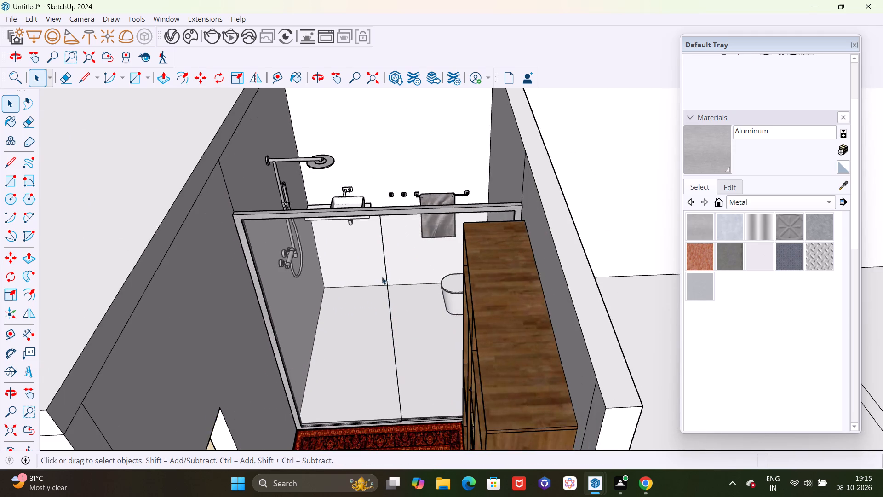
Erase the vertical edge line above the glass partition's corner on the wall behind the wardrobe.
scroll(360, 296, down, 4)
middle_drag(344, 315, 428, 253)
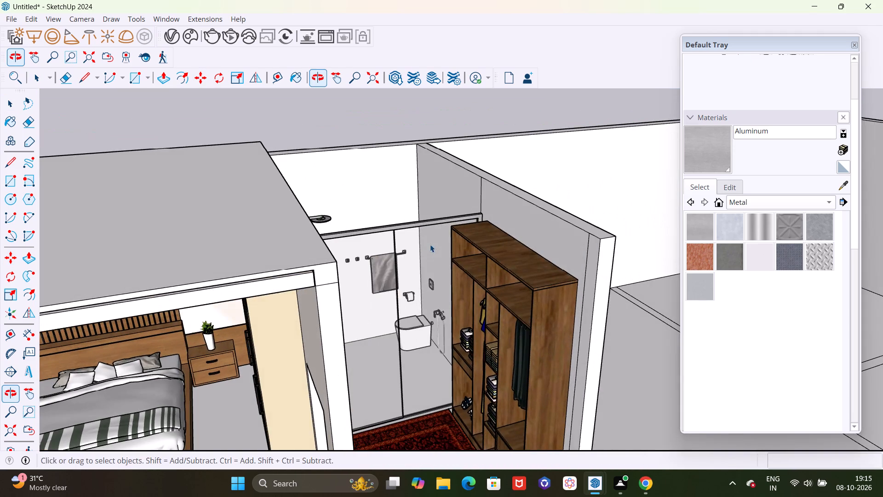
middle_drag(434, 243, 514, 246)
scroll(507, 218, up, 8)
key(e)
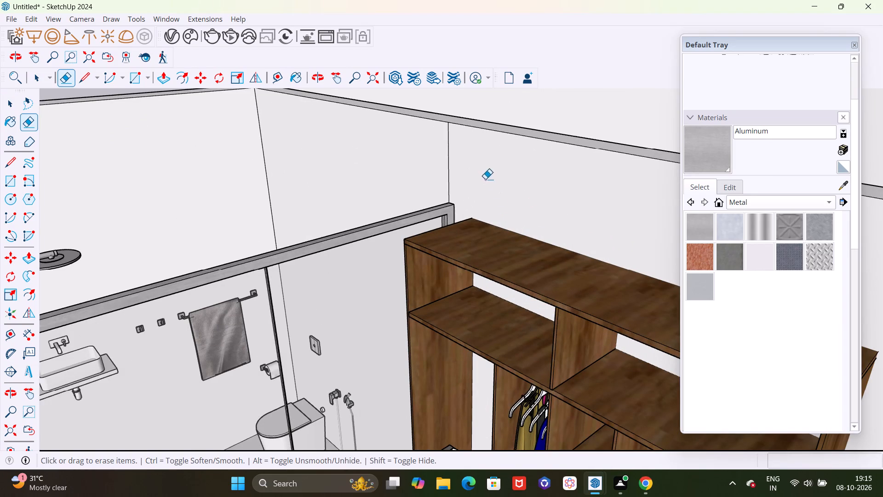
drag(479, 174, 450, 170)
Erase the matching vertical edge line above the glass partition on the shower-side wall.
scroll(448, 178, down, 5)
middle_drag(490, 204, 0, 241)
scroll(455, 157, up, 3)
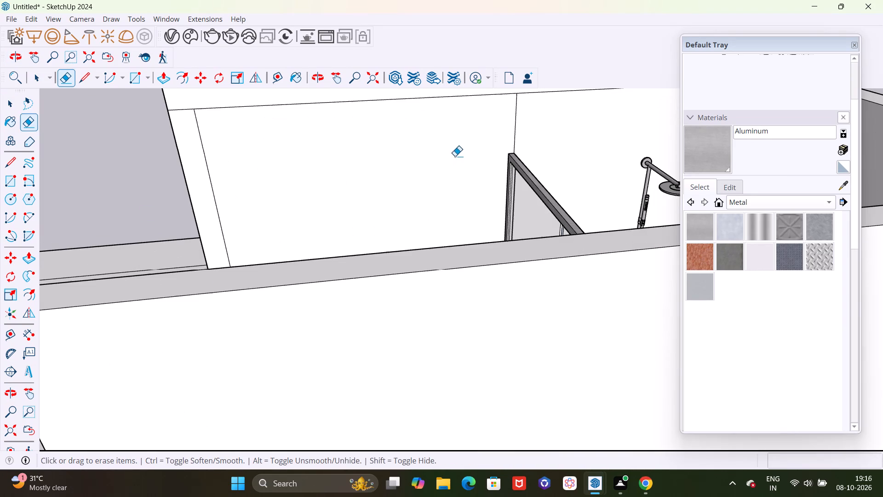
drag(515, 139, 474, 143)
Inspect the bedroom, wardrobe area and bathroom from the open front and from above.
scroll(374, 178, down, 5)
middle_drag(320, 203, 826, 214)
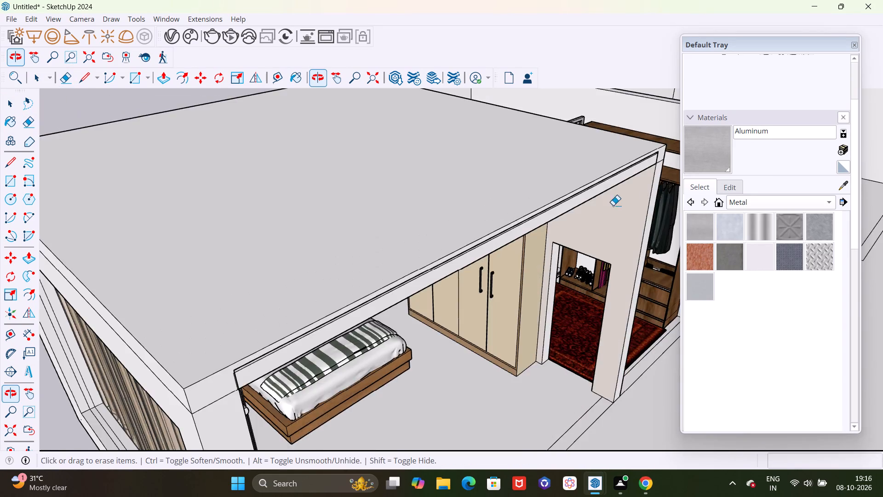
scroll(550, 213, down, 6)
scroll(288, 240, down, 6)
middle_drag(587, 337, 323, 314)
scroll(474, 167, up, 9)
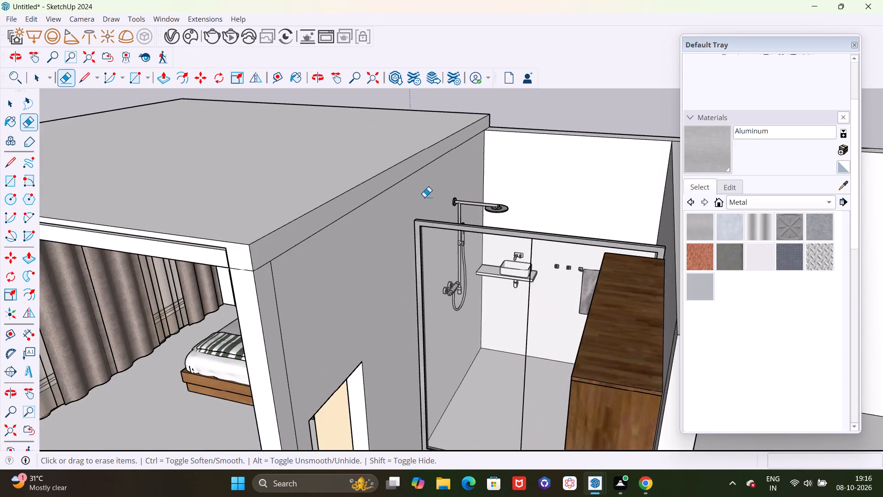
scroll(383, 196, down, 5)
middle_drag(321, 224, 408, 213)
key(space)
scroll(403, 219, down, 5)
middle_drag(392, 300, 448, 220)
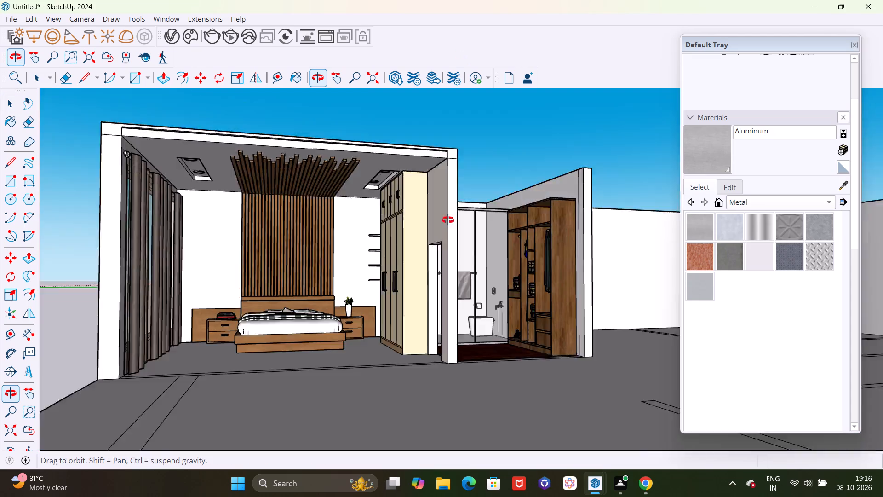
middle_drag(448, 220, 443, 229)
scroll(277, 225, up, 3)
scroll(276, 235, down, 3)
middle_drag(293, 267, 350, 237)
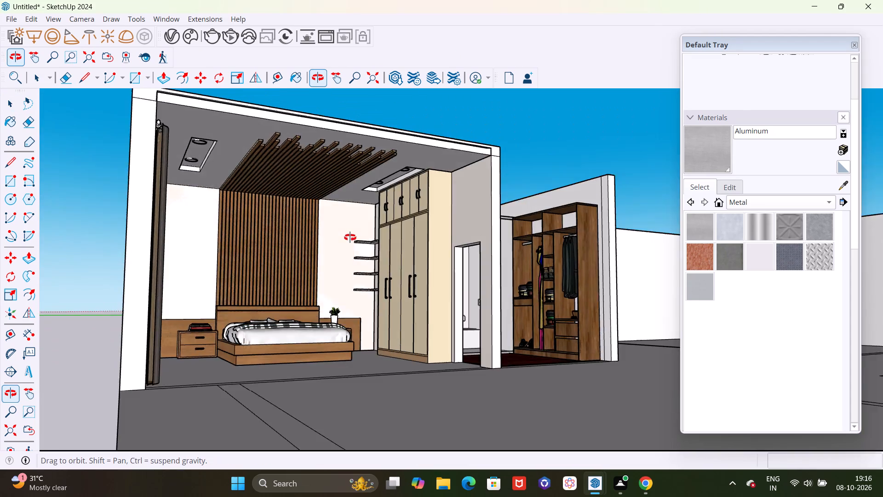
middle_drag(350, 237, 304, 232)
key(space)
scroll(214, 195, down, 6)
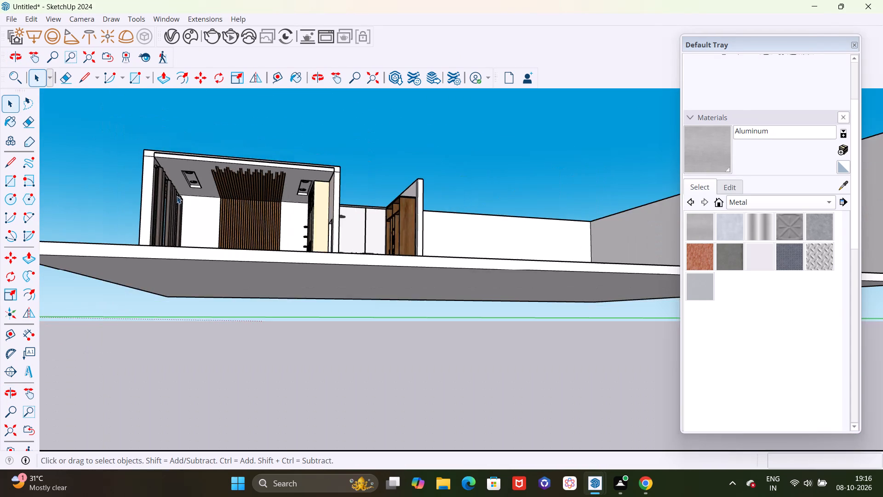
scroll(177, 196, down, 5)
middle_drag(364, 189, 342, 310)
scroll(315, 212, up, 10)
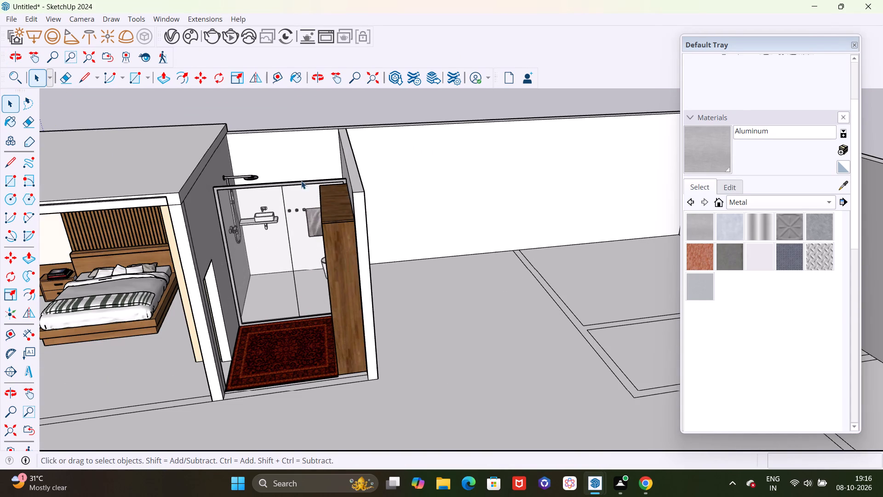
middle_drag(277, 200, 425, 232)
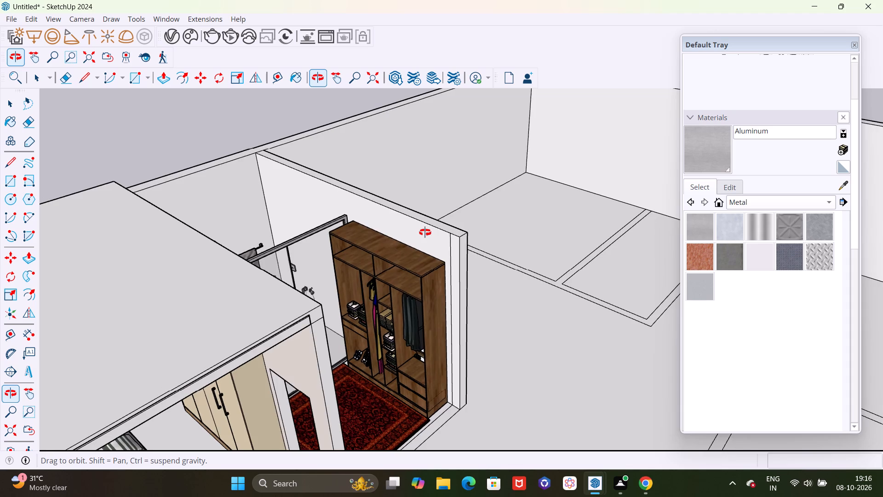
middle_drag(425, 232, 268, 171)
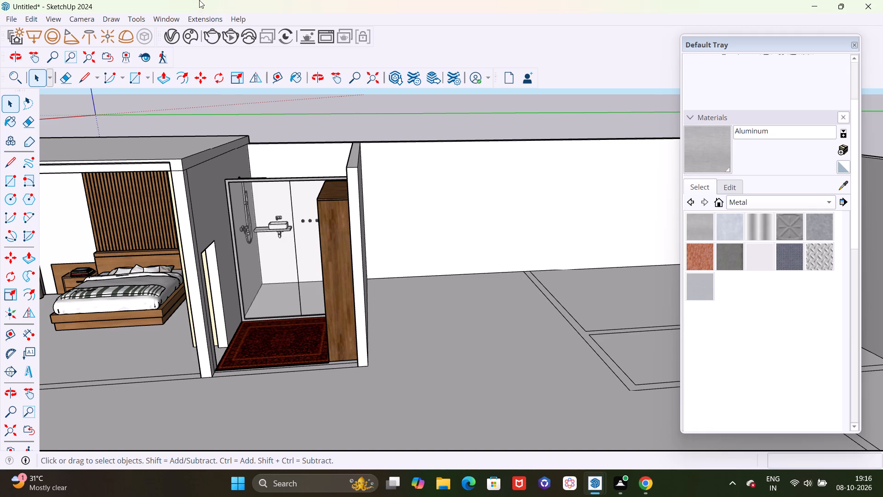
Examine the whole apartment layout and the bathroom floor beside the glass partition from above.
scroll(311, 5, down, 5)
scroll(381, 196, down, 15)
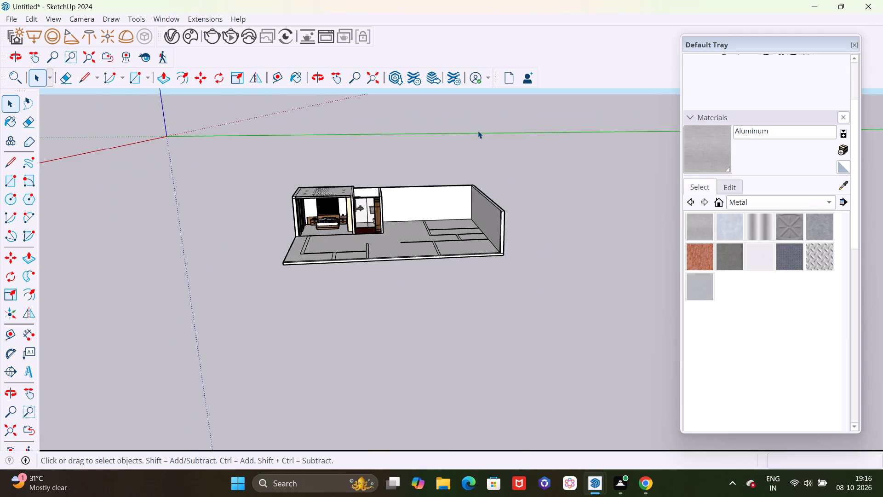
middle_drag(478, 132, 201, 358)
scroll(424, 277, down, 9)
middle_drag(536, 284, 379, 386)
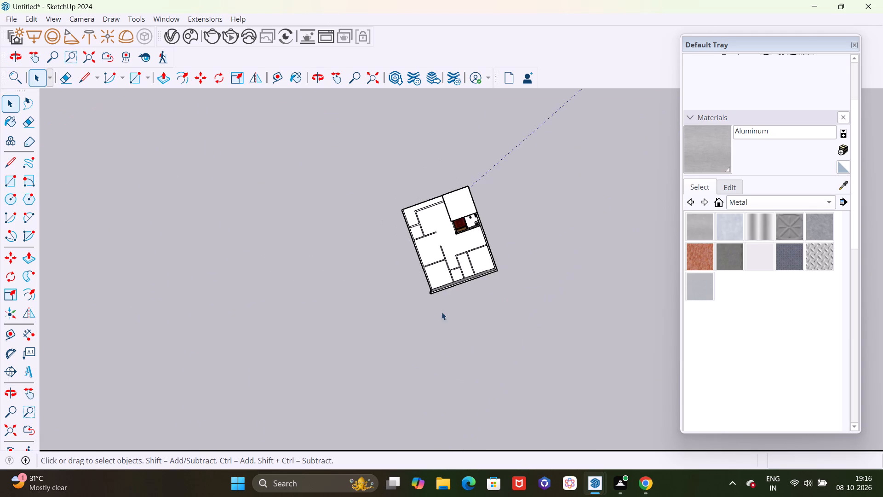
scroll(455, 201, up, 20)
scroll(455, 201, up, 2)
scroll(466, 331, up, 1)
middle_drag(454, 332, 350, 168)
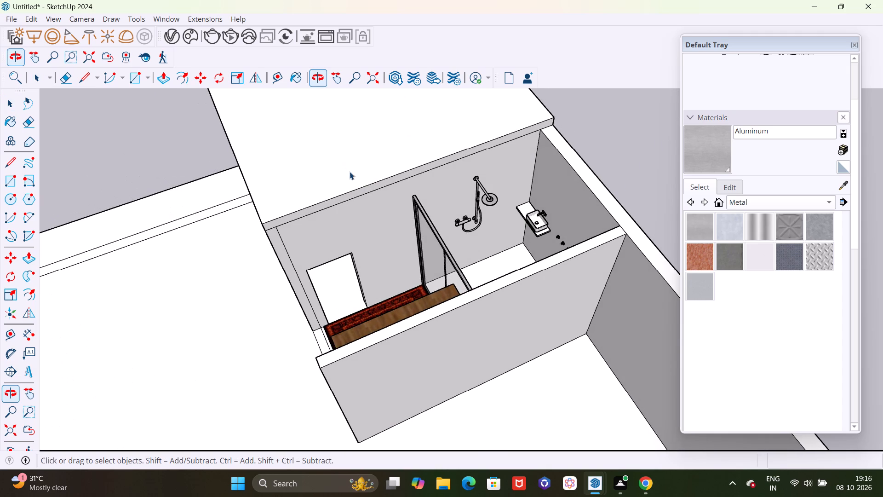
middle_drag(612, 460, 300, 451)
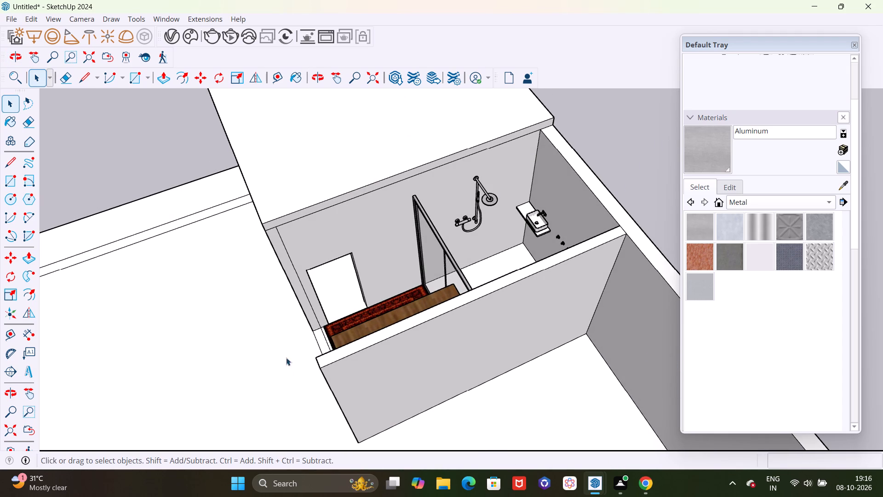
scroll(339, 335, down, 3)
scroll(314, 298, down, 6)
middle_drag(378, 337, 190, 394)
scroll(475, 273, up, 4)
scroll(371, 236, up, 4)
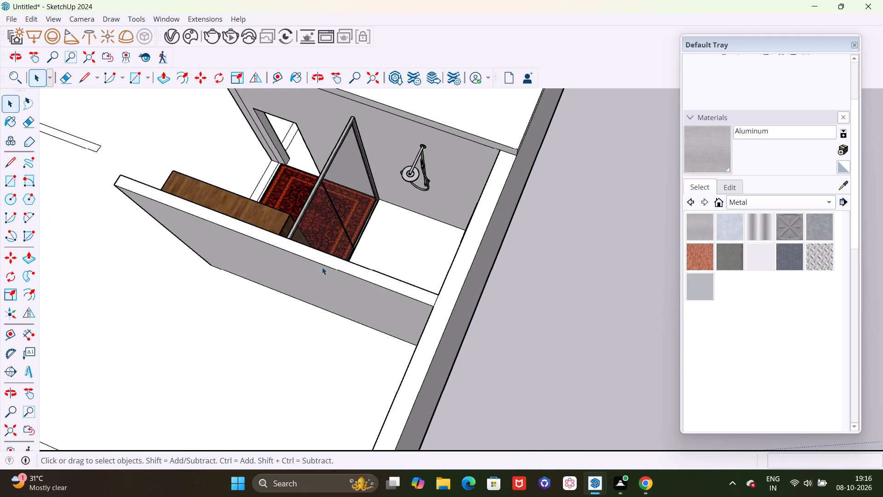
middle_drag(328, 269, 438, 275)
scroll(313, 265, up, 10)
middle_drag(366, 235, 366, 261)
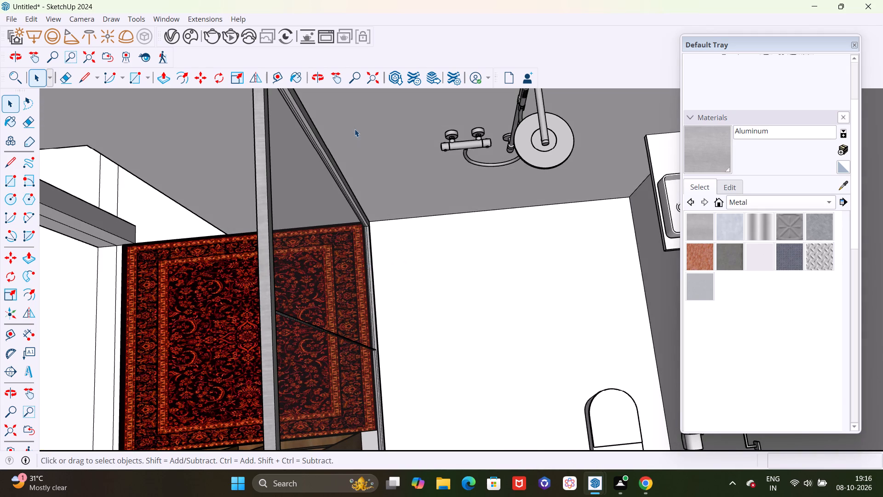
scroll(355, 128, down, 4)
scroll(373, 182, down, 4)
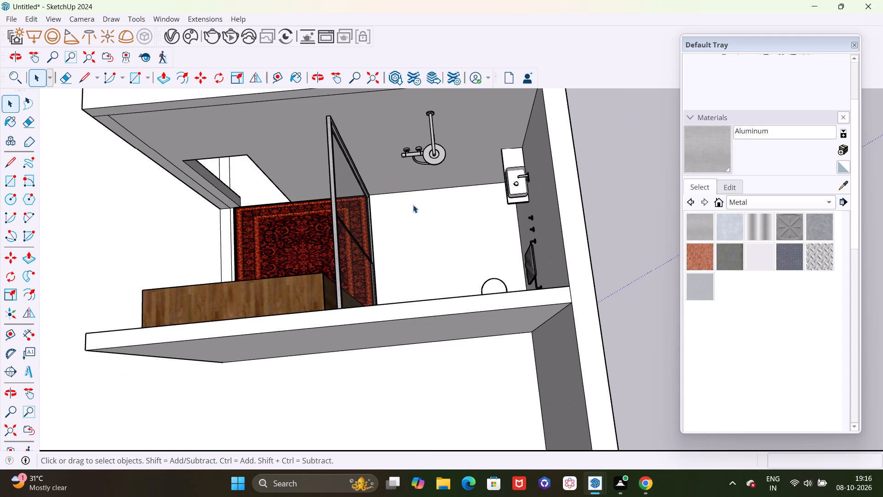
scroll(389, 142, down, 4)
middle_drag(380, 179, 365, 254)
scroll(365, 254, down, 1)
scroll(369, 237, up, 5)
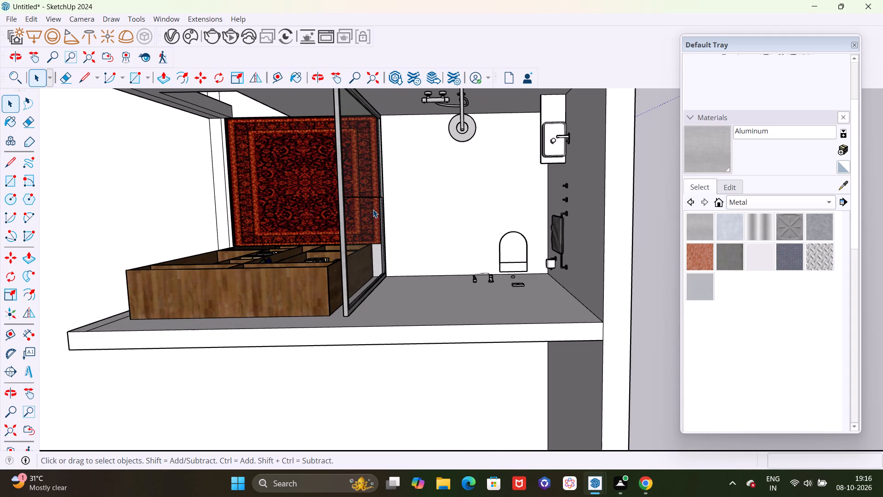
scroll(369, 222, up, 4)
scroll(377, 243, down, 9)
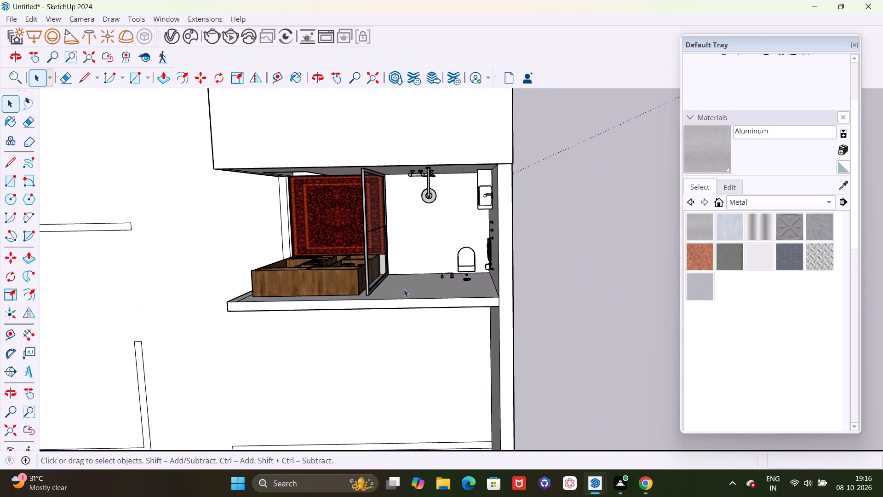
middle_drag(405, 288, 405, 206)
scroll(388, 216, up, 12)
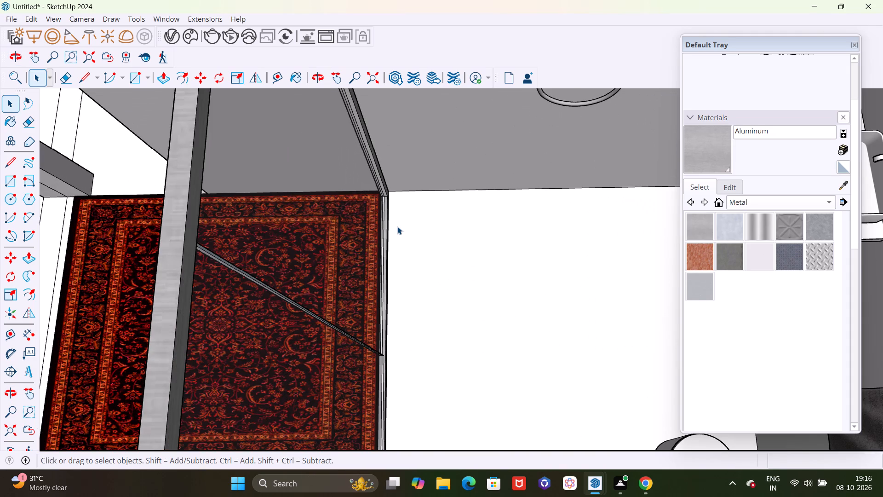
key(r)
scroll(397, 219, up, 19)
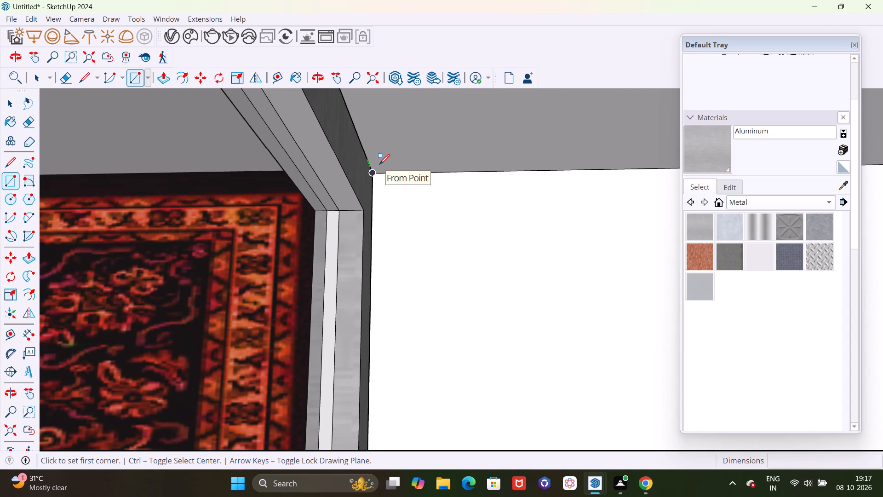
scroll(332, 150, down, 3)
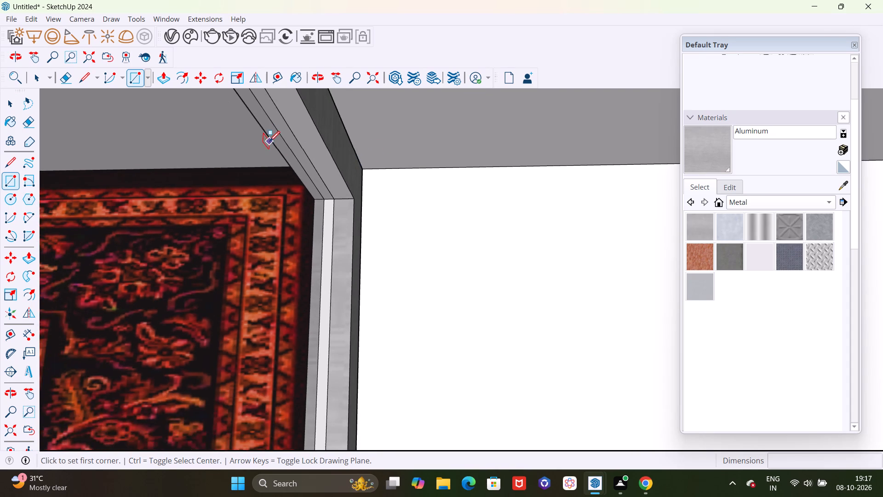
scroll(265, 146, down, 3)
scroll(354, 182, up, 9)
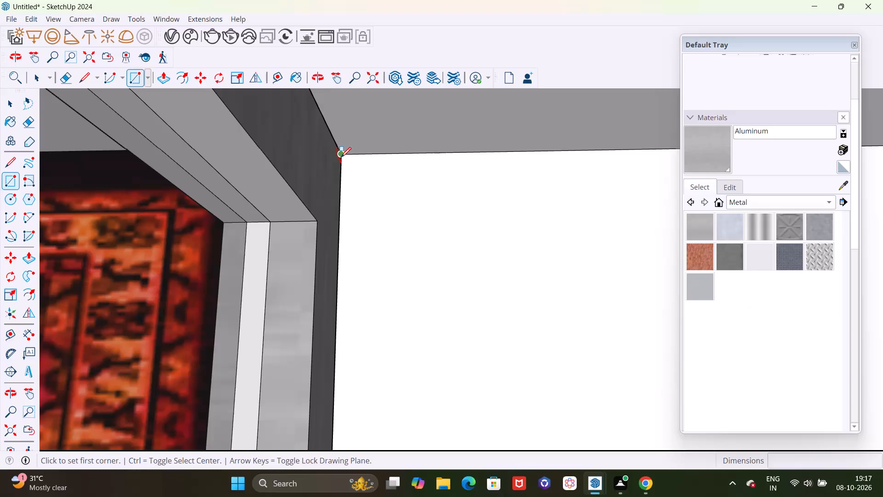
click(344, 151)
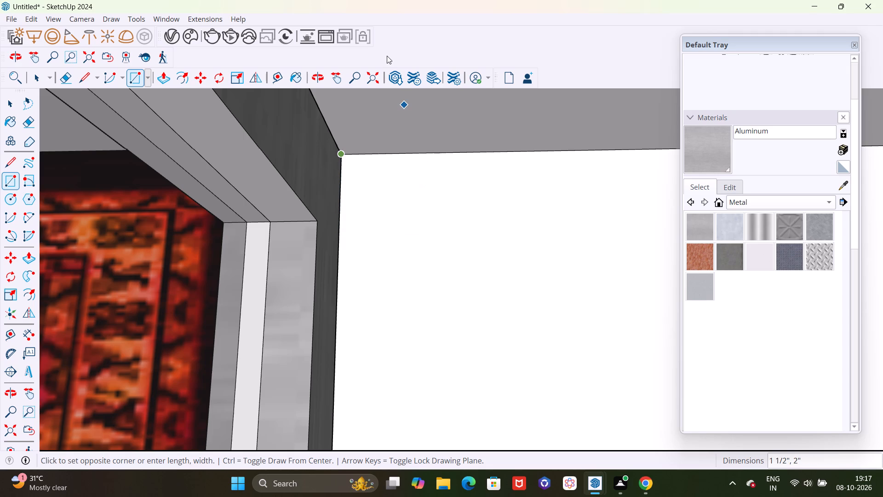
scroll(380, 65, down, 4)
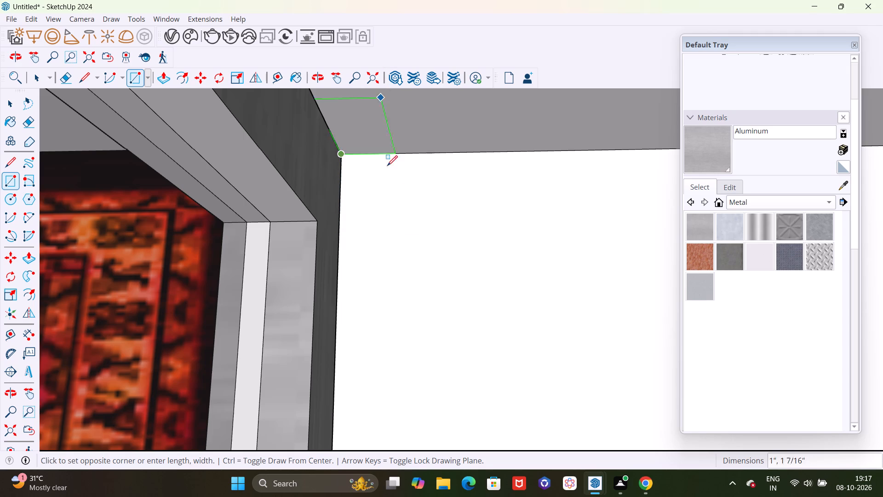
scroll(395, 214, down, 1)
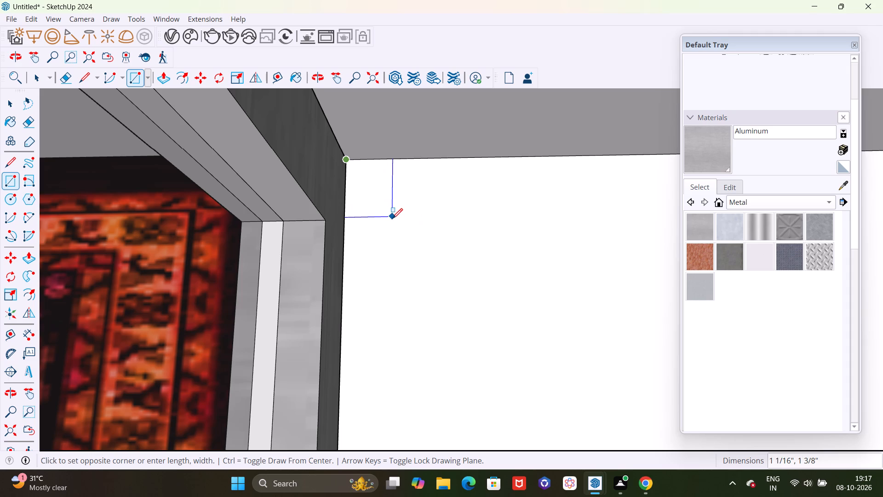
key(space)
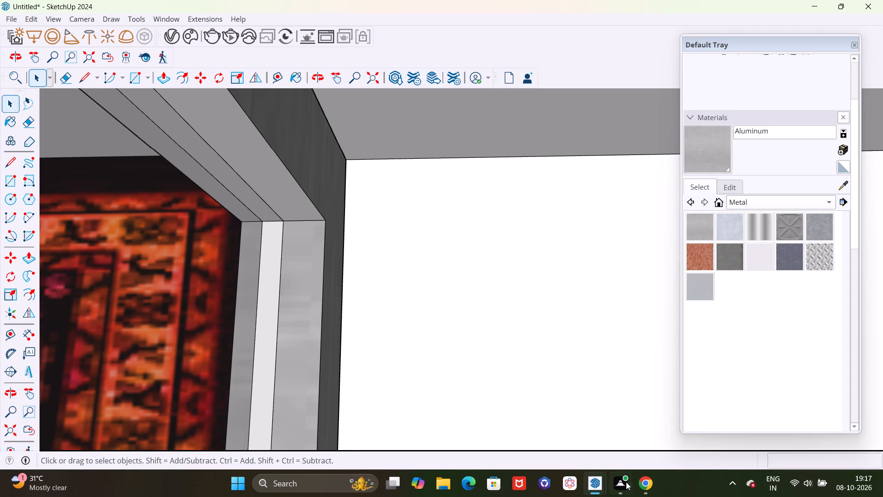
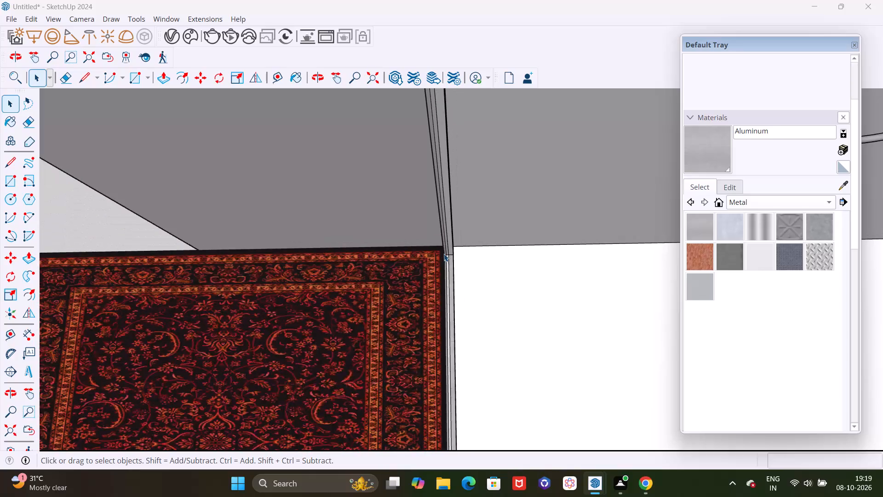
Examine the bedroom, the glass-screened shower area and the open wardrobe in the house model from several angles.
middle_drag(447, 261, 554, 263)
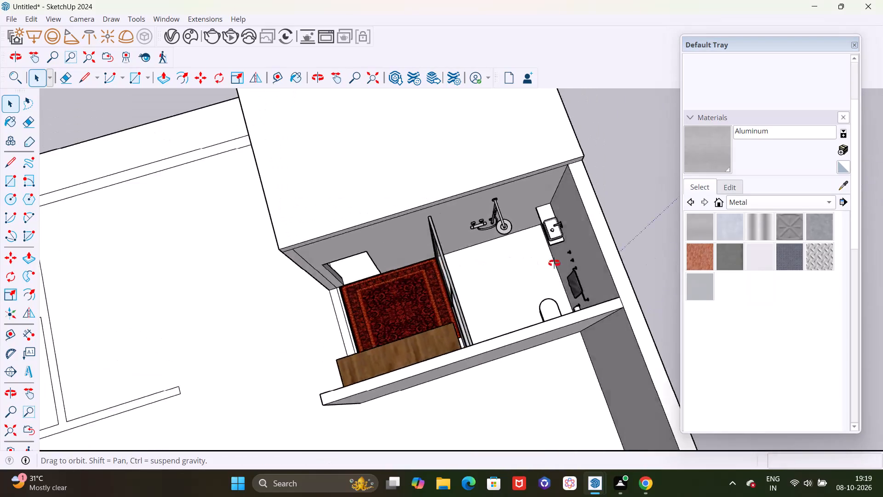
middle_drag(554, 263, 665, 244)
scroll(461, 231, down, 10)
middle_drag(425, 312, 570, 186)
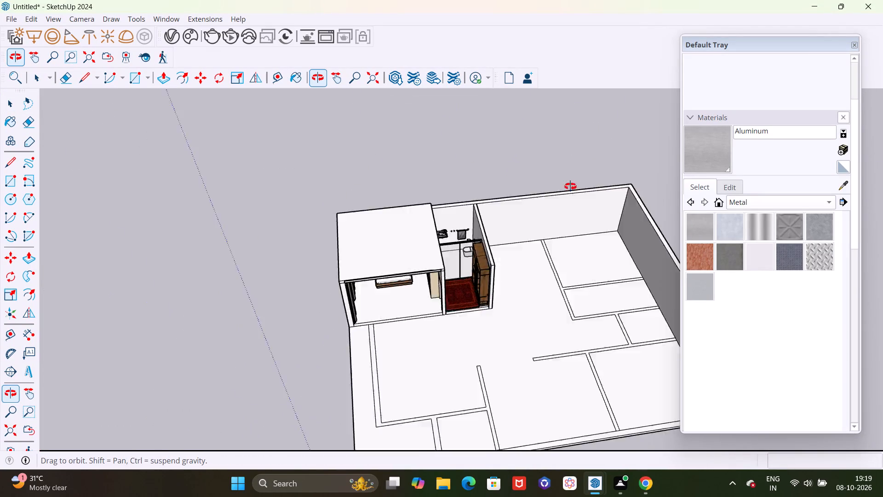
middle_drag(570, 186, 519, 87)
scroll(376, 309, up, 7)
scroll(366, 220, up, 5)
scroll(317, 169, down, 5)
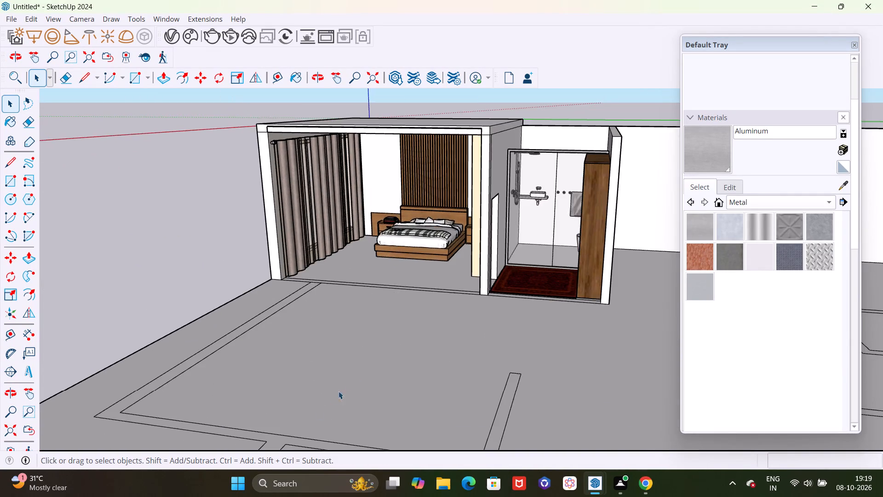
middle_drag(353, 386, 419, 380)
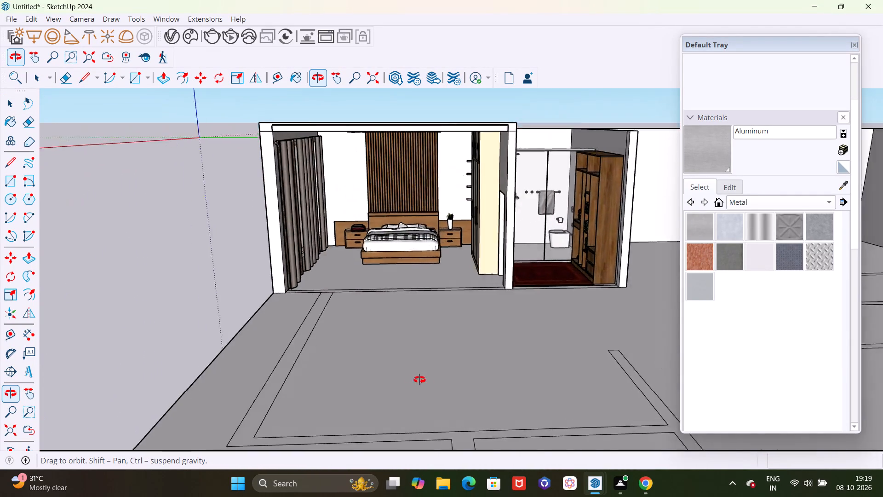
middle_drag(419, 380, 342, 415)
scroll(355, 290, down, 15)
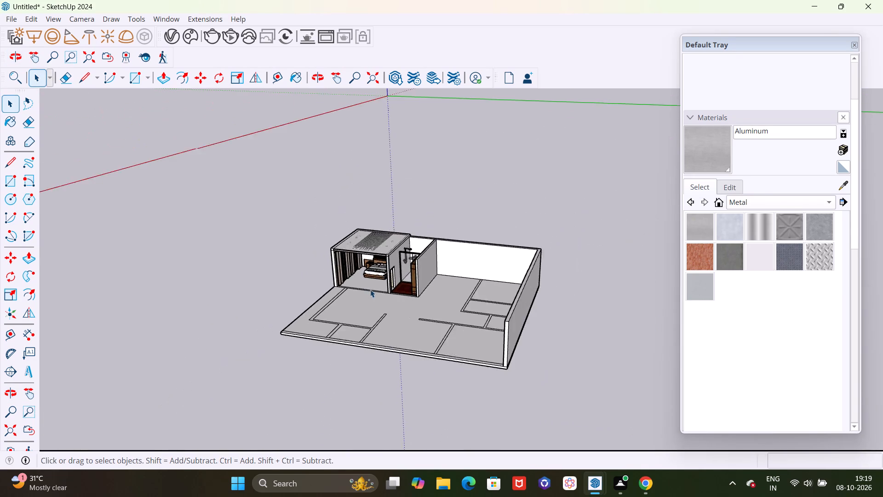
middle_drag(376, 293, 413, 360)
scroll(365, 283, up, 6)
scroll(396, 312, down, 5)
middle_drag(412, 317, 434, 316)
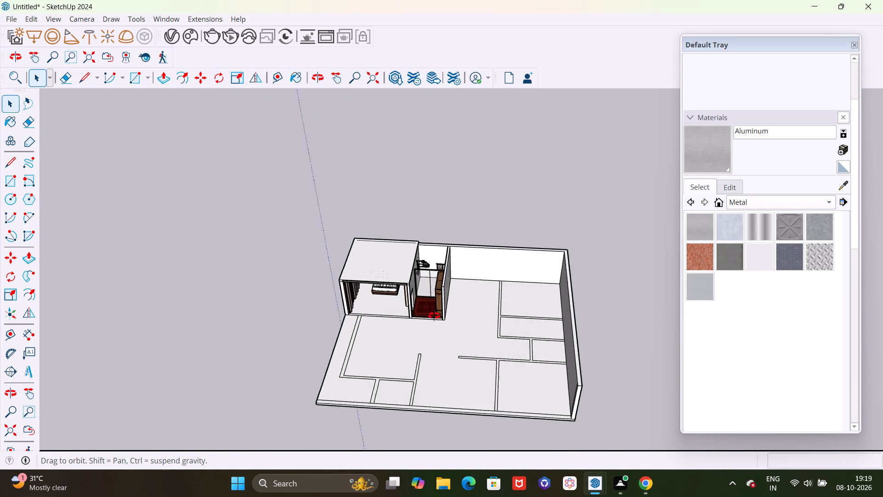
middle_drag(434, 316, 576, 312)
scroll(418, 288, up, 12)
scroll(448, 287, down, 5)
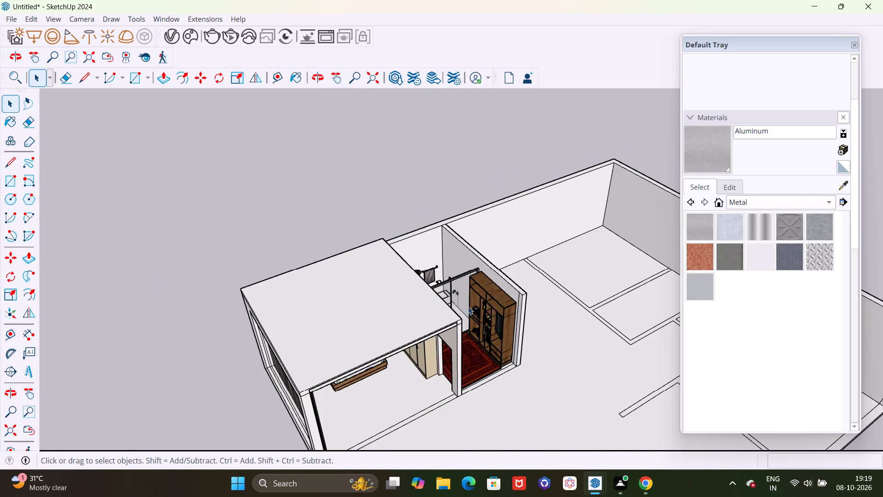
middle_drag(534, 323, 599, 309)
scroll(528, 286, down, 3)
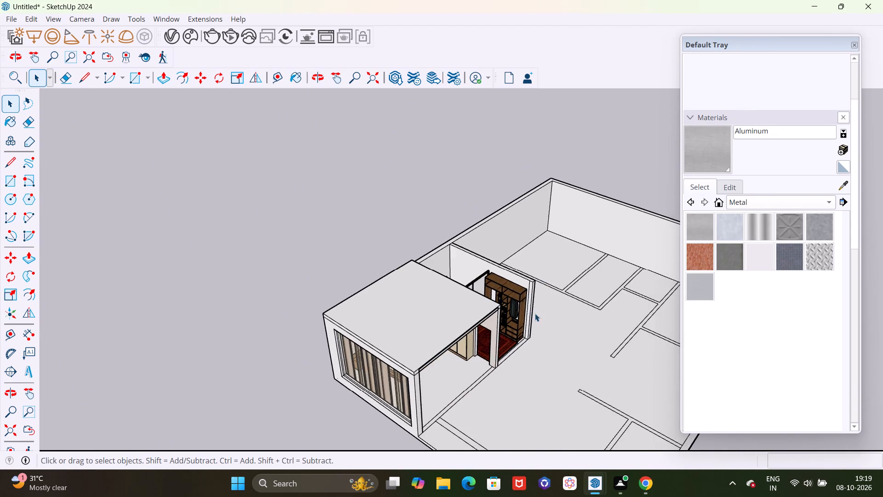
middle_drag(535, 313, 259, 329)
scroll(391, 266, up, 5)
scroll(471, 282, up, 5)
scroll(353, 264, down, 5)
middle_drag(390, 327, 508, 289)
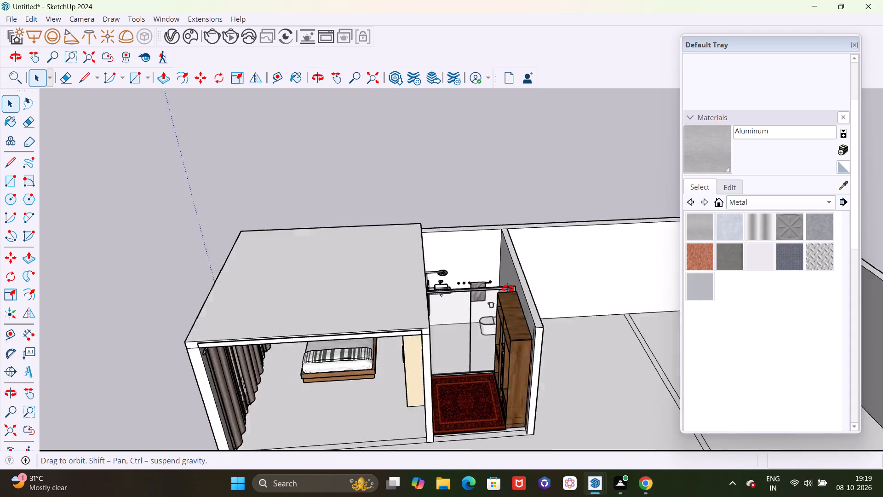
middle_drag(508, 289, 463, 203)
scroll(465, 228, up, 9)
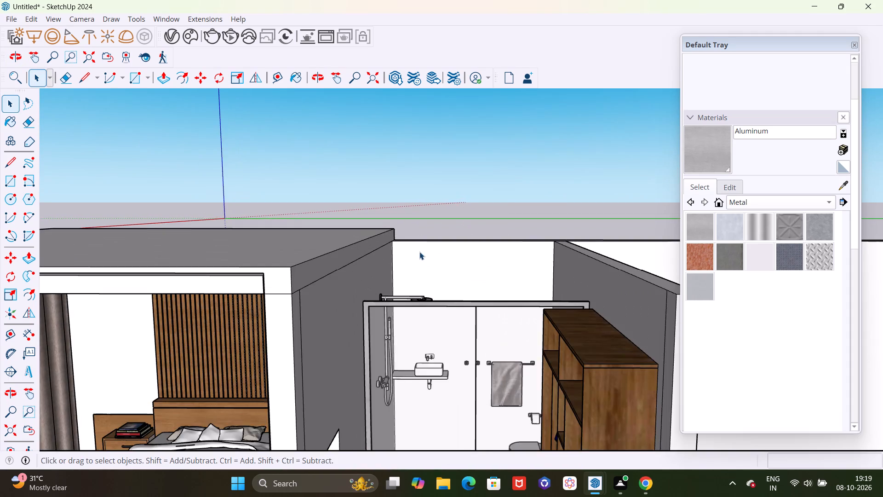
scroll(419, 252, up, 4)
scroll(414, 249, down, 5)
middle_drag(451, 241, 259, 290)
scroll(329, 264, up, 5)
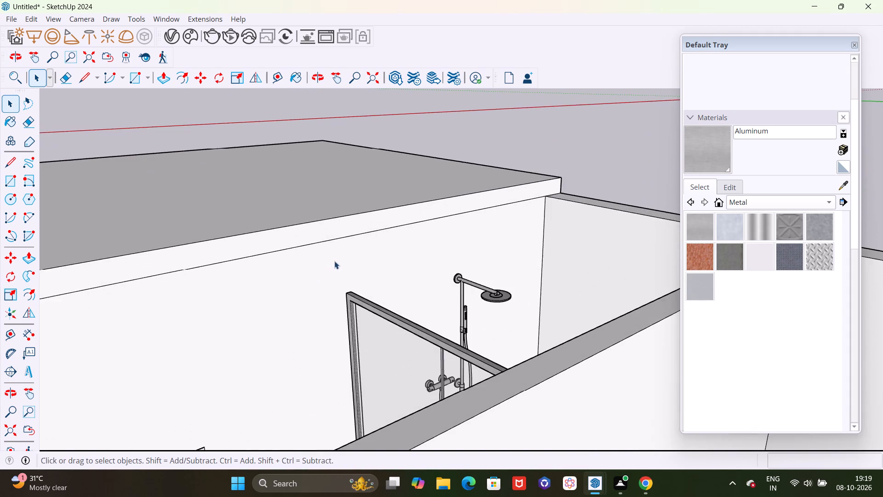
scroll(337, 259, down, 5)
middle_drag(328, 276, 449, 207)
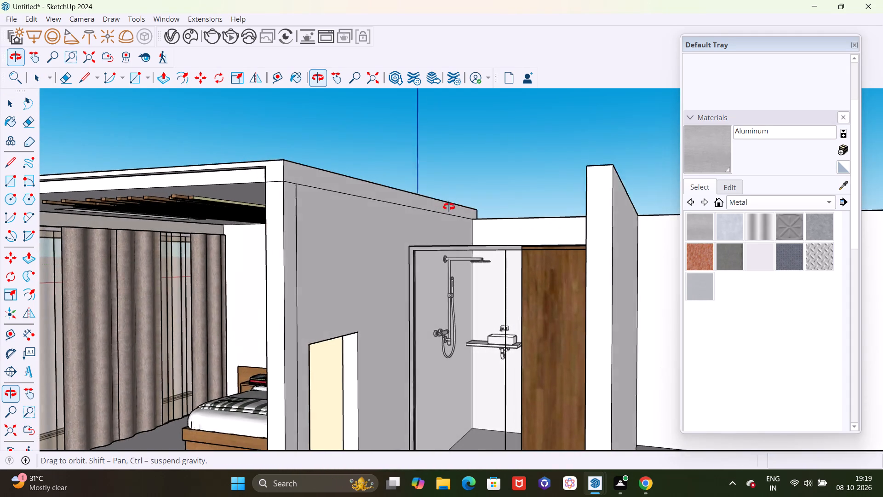
middle_drag(449, 207, 463, 213)
scroll(454, 209, down, 7)
middle_drag(453, 237, 591, 269)
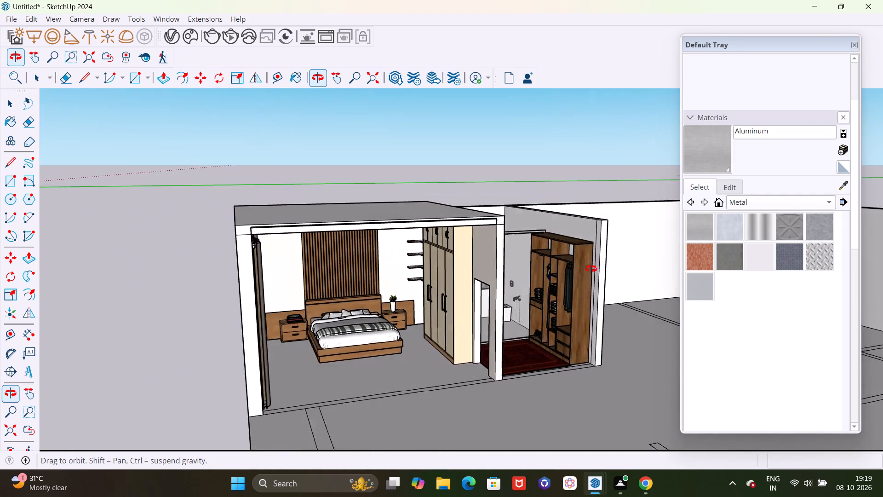
middle_drag(591, 269, 632, 258)
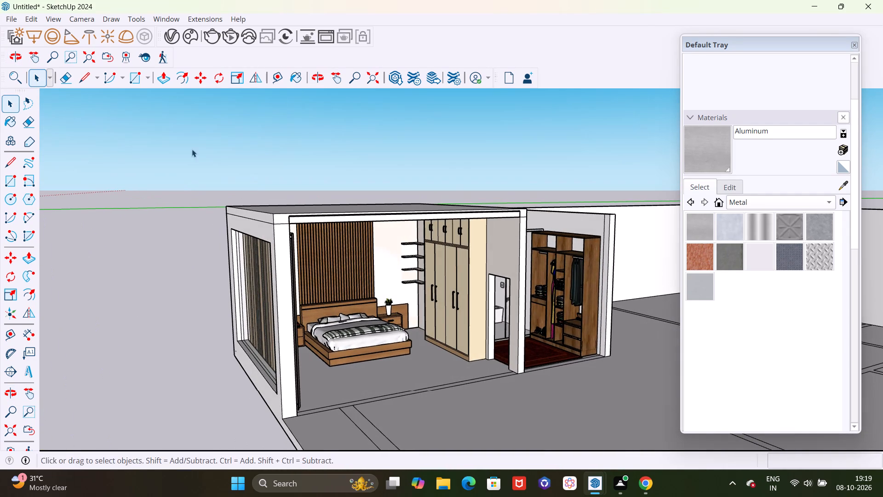
Switch to Chrome and search 3D Warehouse for "washroom door".
click(10, 18)
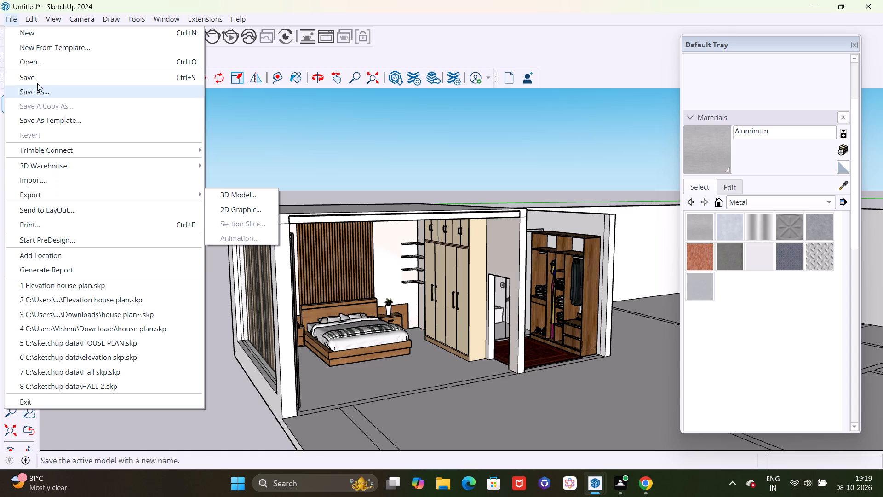
click(645, 490)
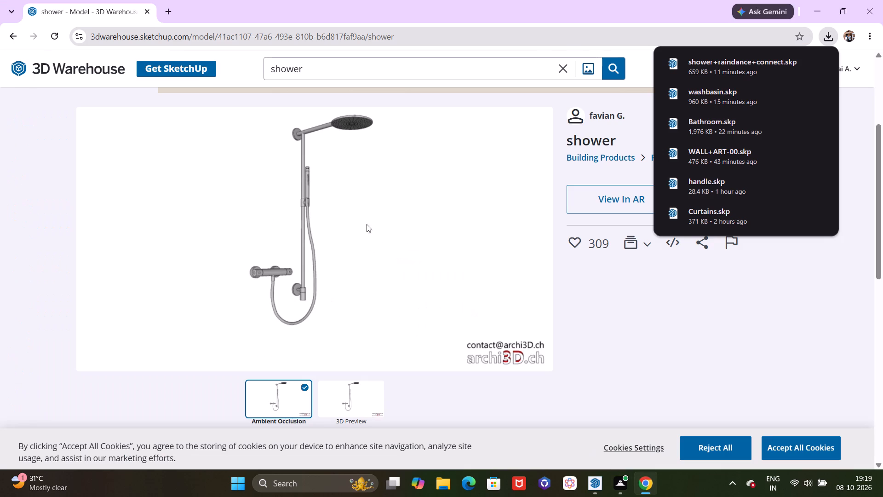
click(558, 67)
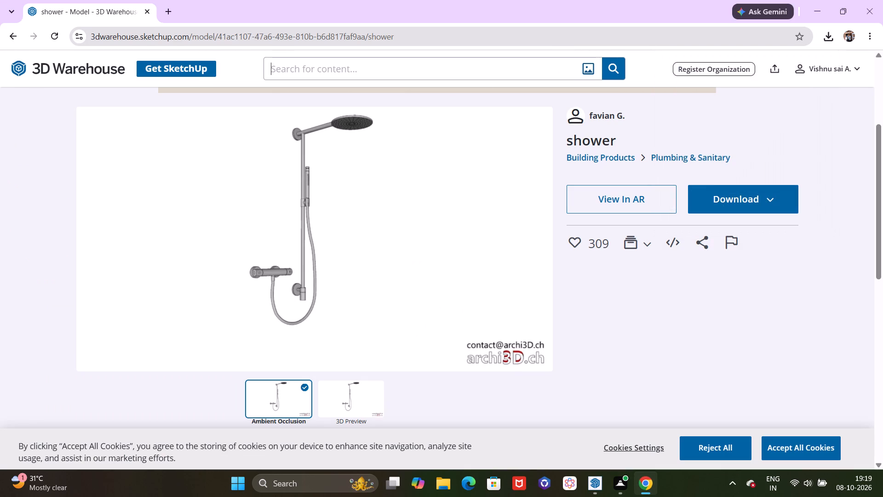
text(was)
text(hroom)
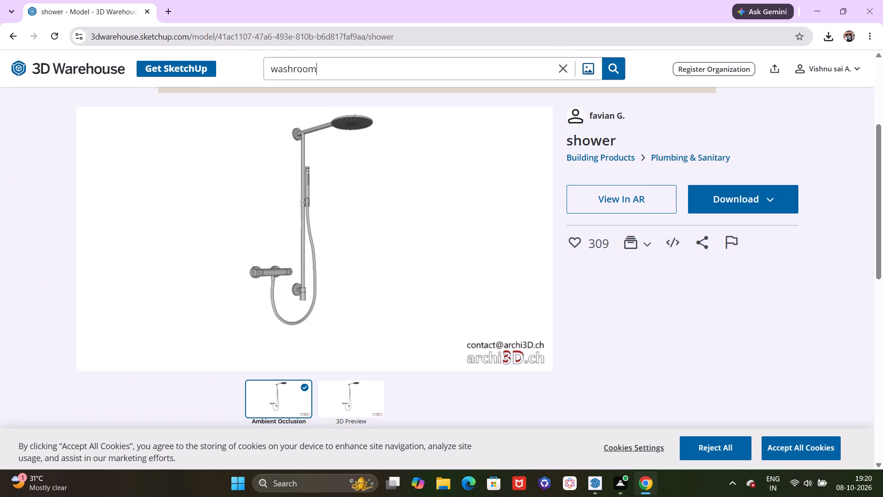
key(space)
text(door)
key(Return)
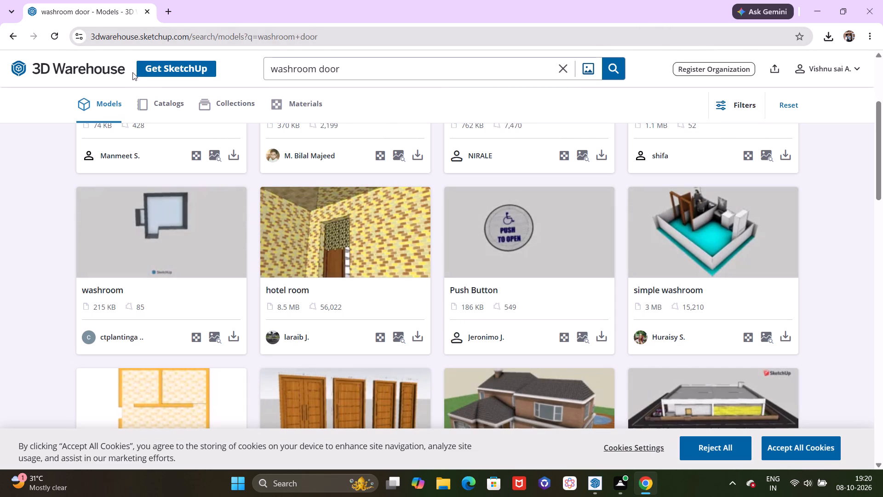
click(556, 69)
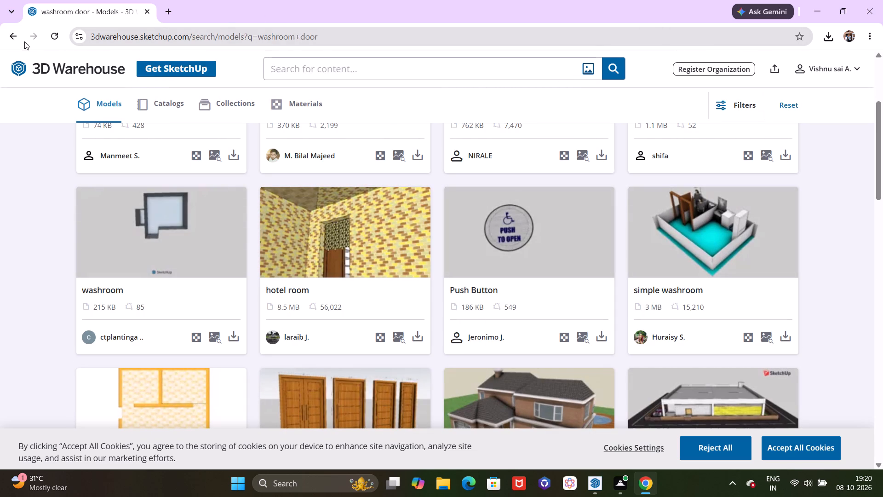
click(11, 34)
Switch to SketchUp and look through the SketchUp files in the Downloads folder for a model to import.
click(599, 488)
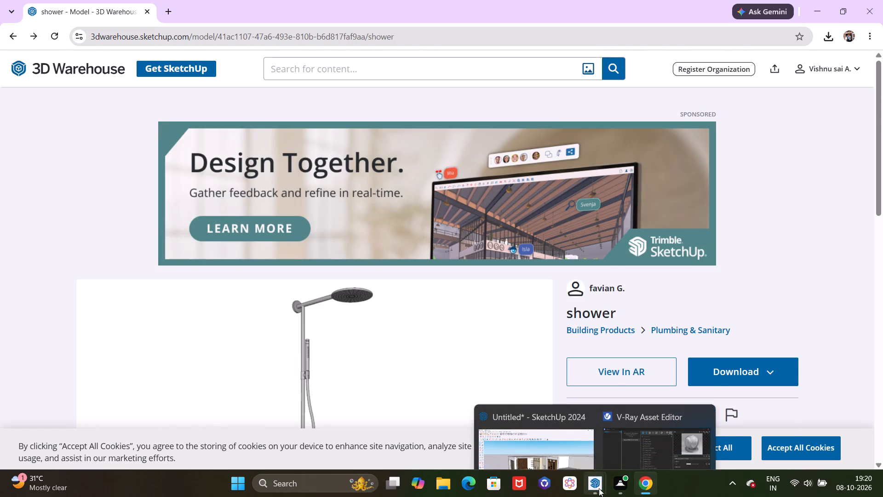
click(548, 430)
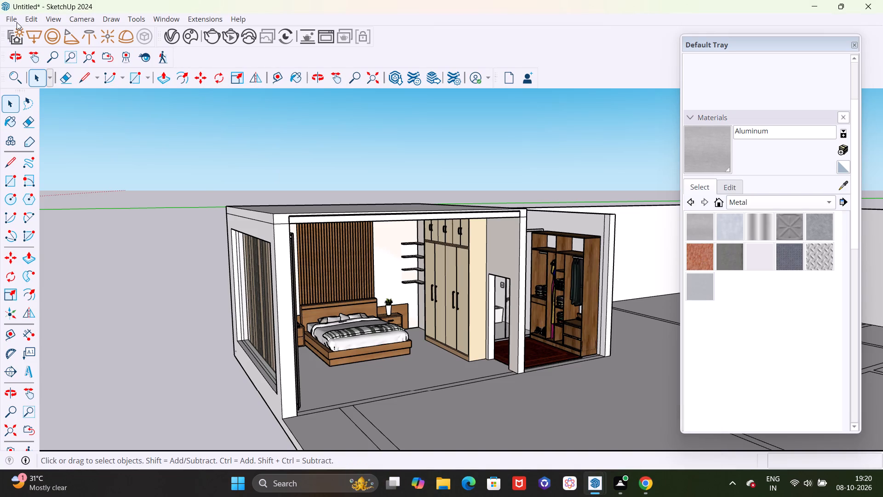
click(17, 22)
click(43, 173)
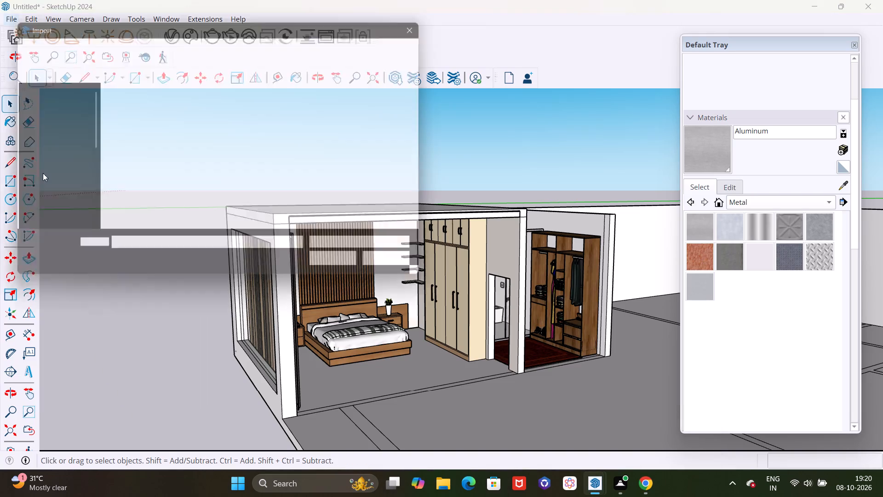
scroll(127, 164, down, 9)
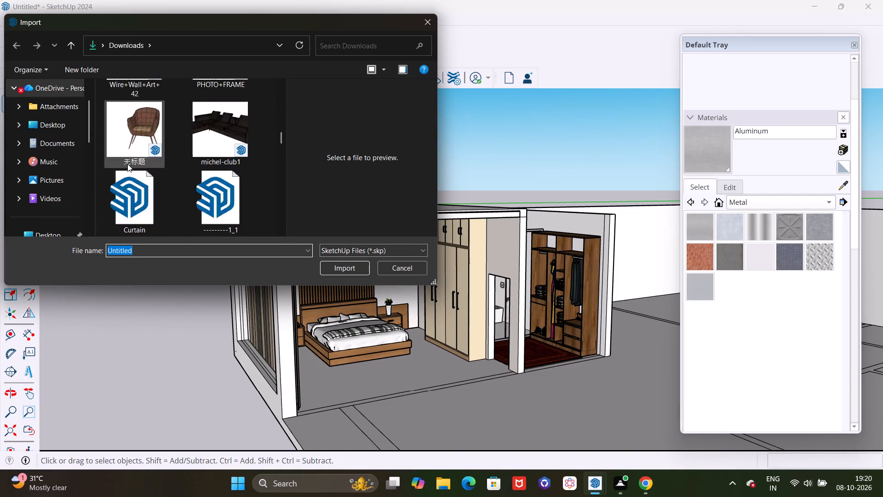
scroll(127, 164, down, 12)
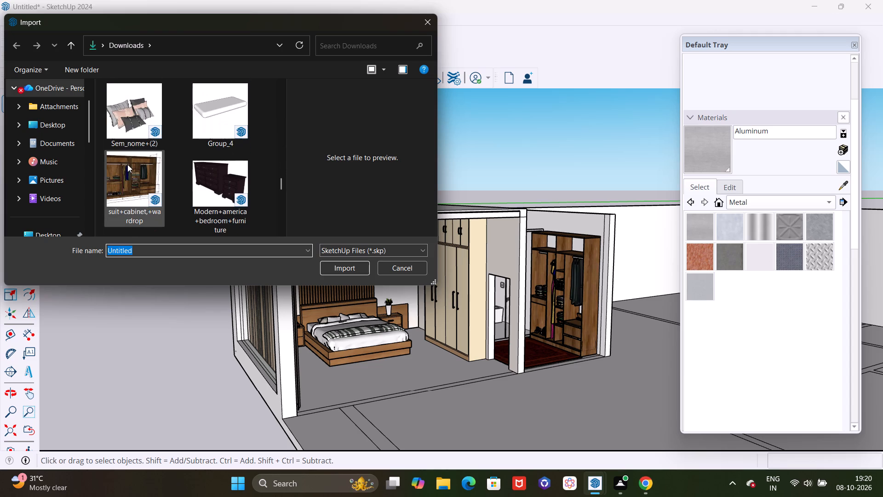
scroll(127, 164, down, 11)
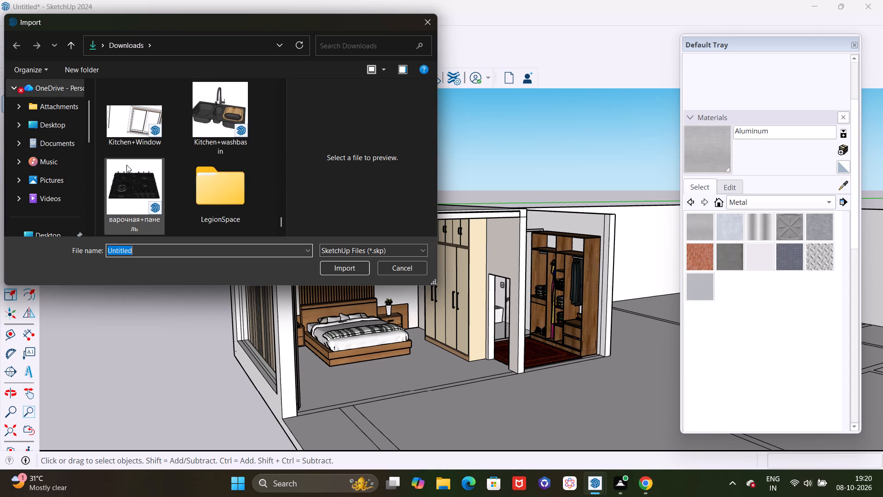
scroll(126, 165, down, 4)
scroll(126, 165, up, 5)
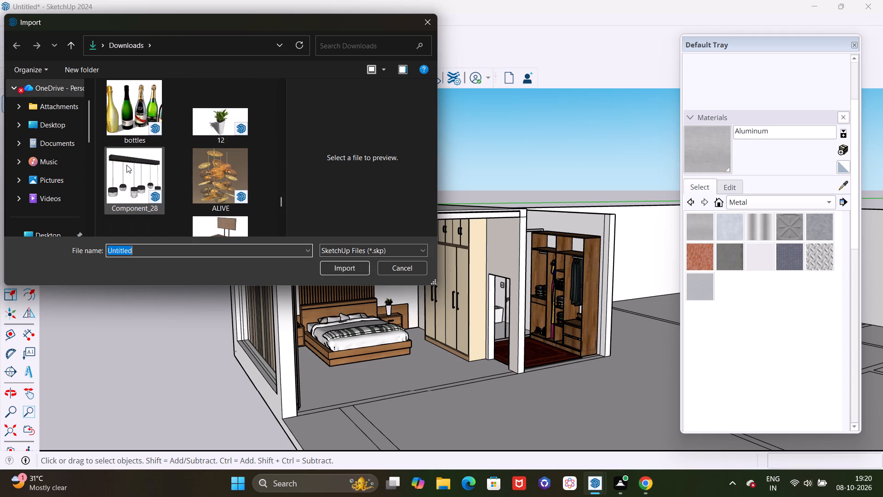
scroll(126, 165, up, 6)
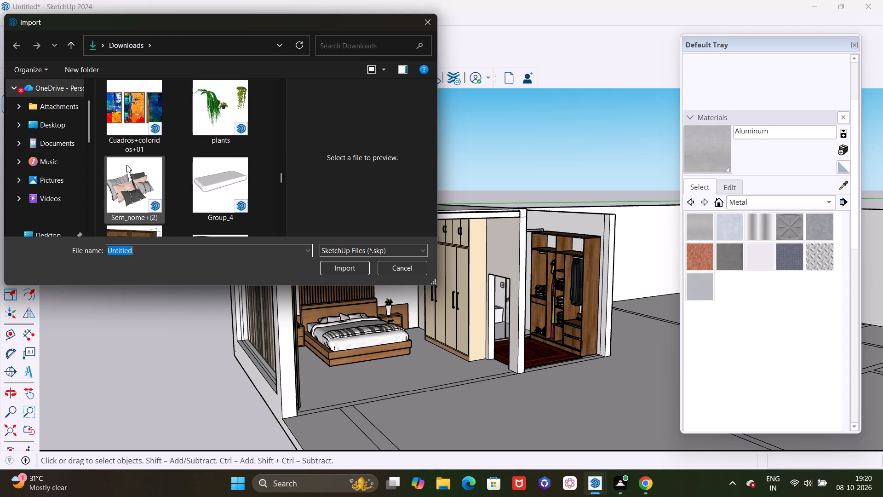
scroll(126, 165, up, 1)
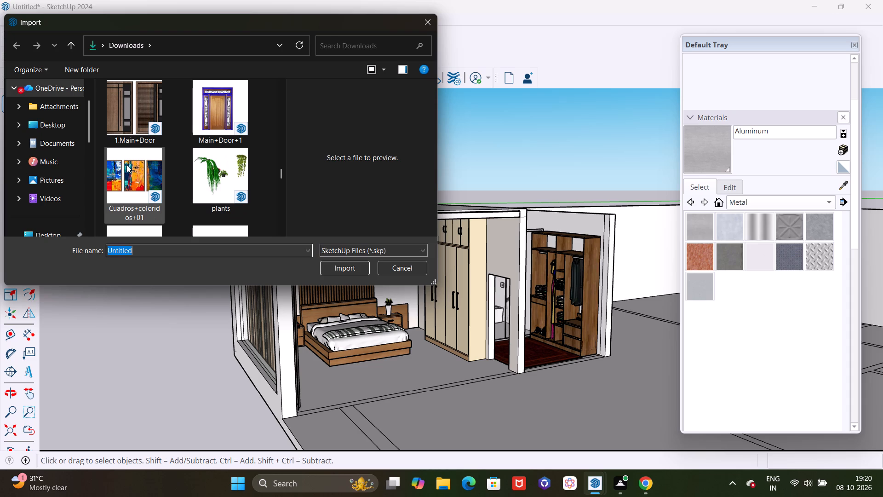
scroll(126, 165, up, 2)
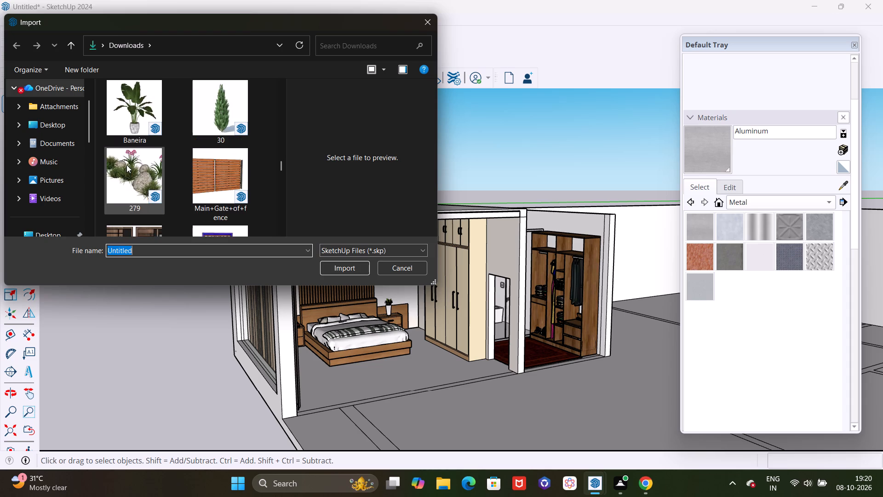
scroll(126, 165, up, 4)
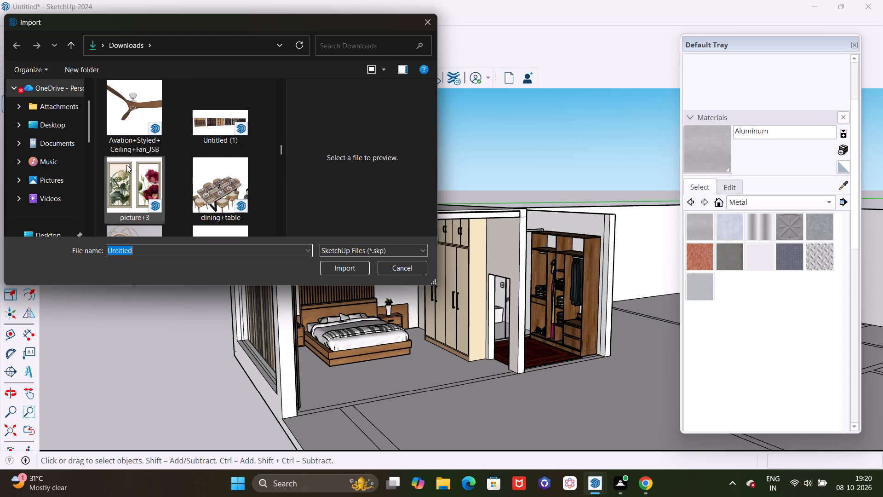
scroll(126, 165, up, 7)
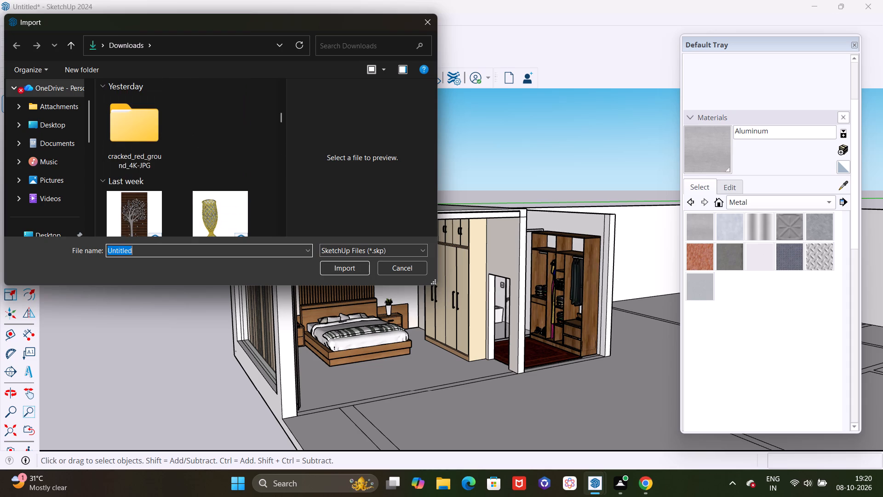
click(428, 23)
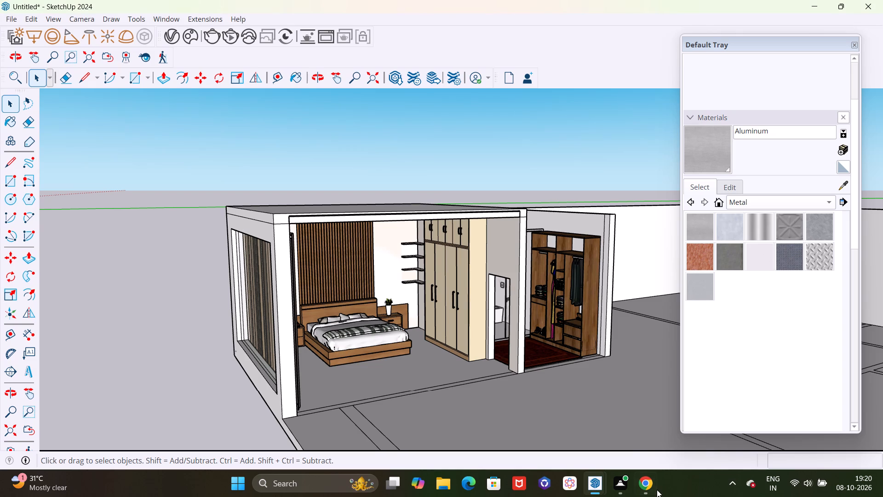
Switch to Chrome, search 3D Warehouse for "doors" and look through the first rows of door models.
click(654, 486)
click(361, 60)
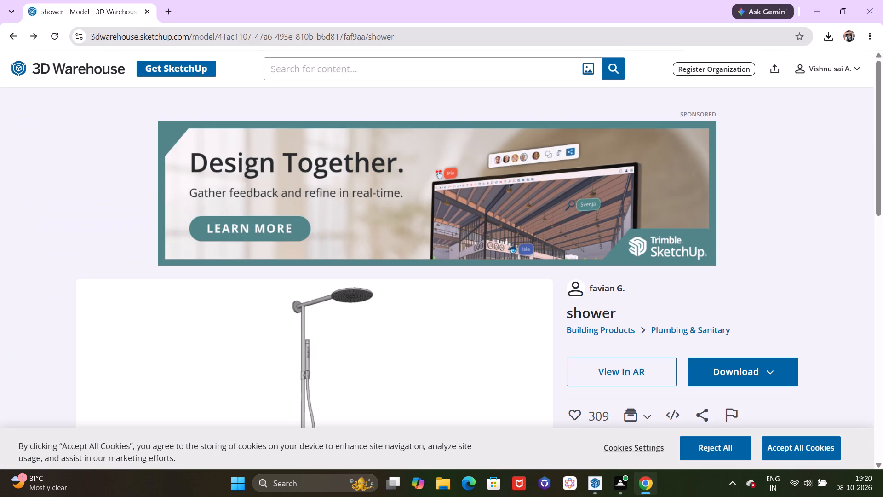
text(do)
key(o)
text(rs)
key(Return)
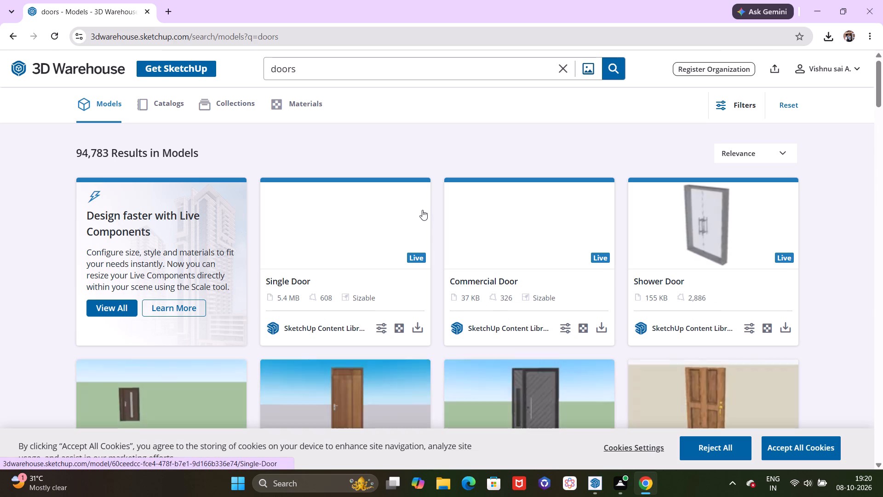
scroll(422, 210, down, 2)
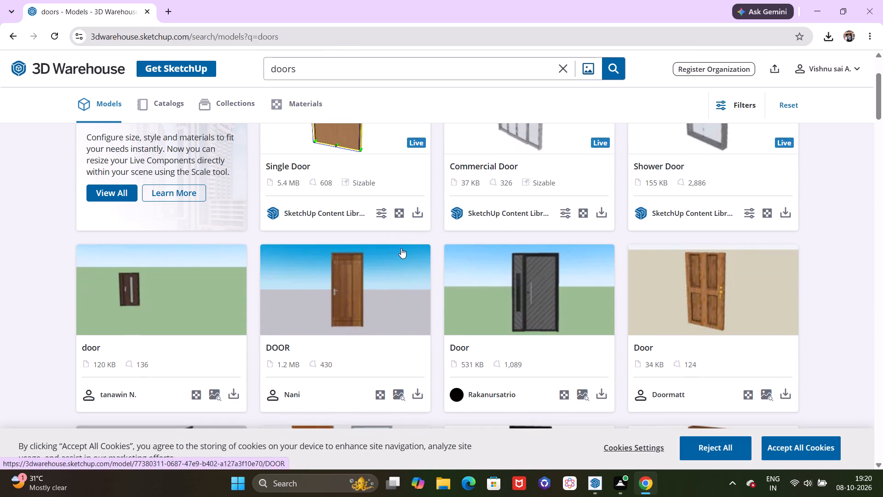
scroll(512, 237, down, 3)
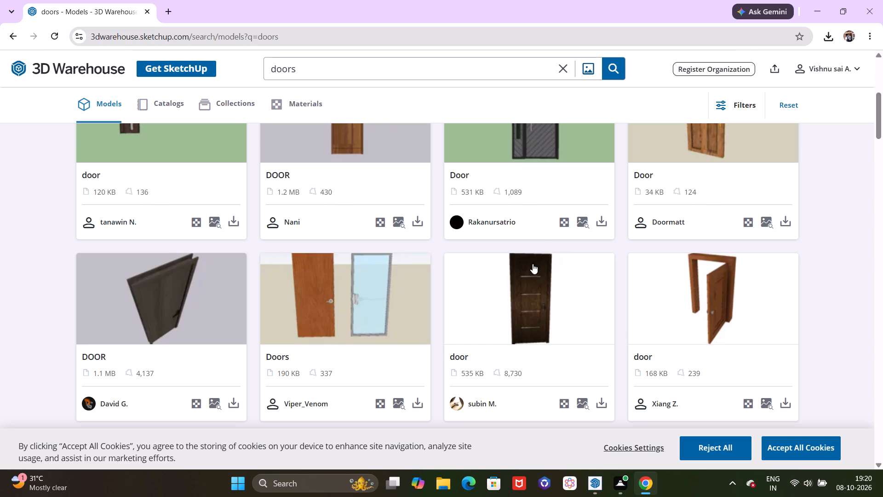
scroll(486, 255, down, 3)
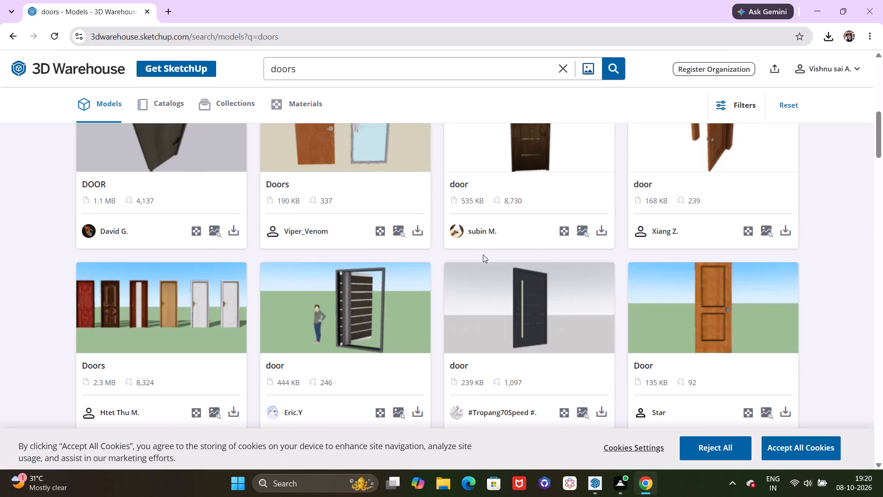
Switch to SketchUp and examine the bedroom, its wardrobe and the open doorway beside it from several angles.
click(819, 16)
scroll(464, 328, up, 5)
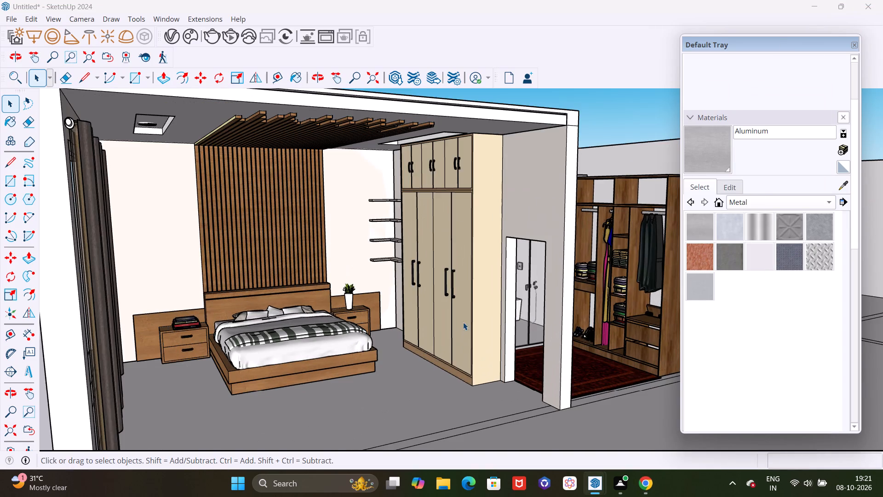
scroll(344, 235, down, 3)
middle_drag(355, 240, 496, 245)
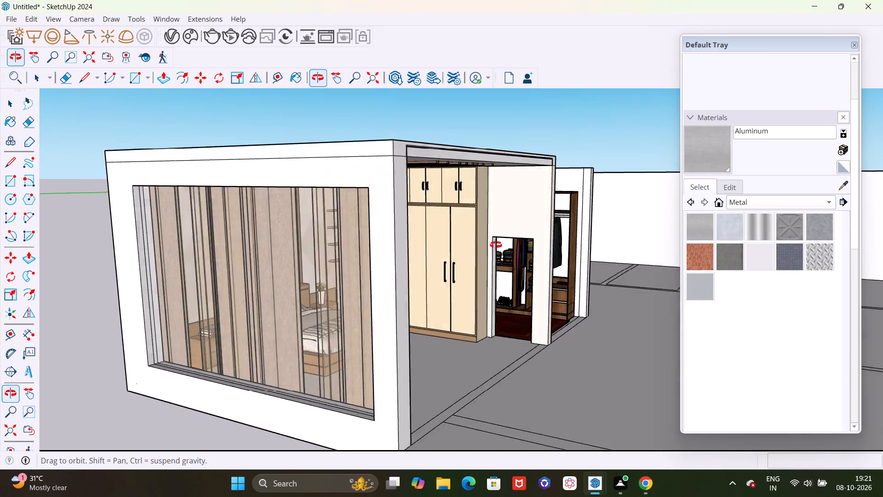
middle_drag(496, 245, 208, 260)
scroll(276, 302, up, 3)
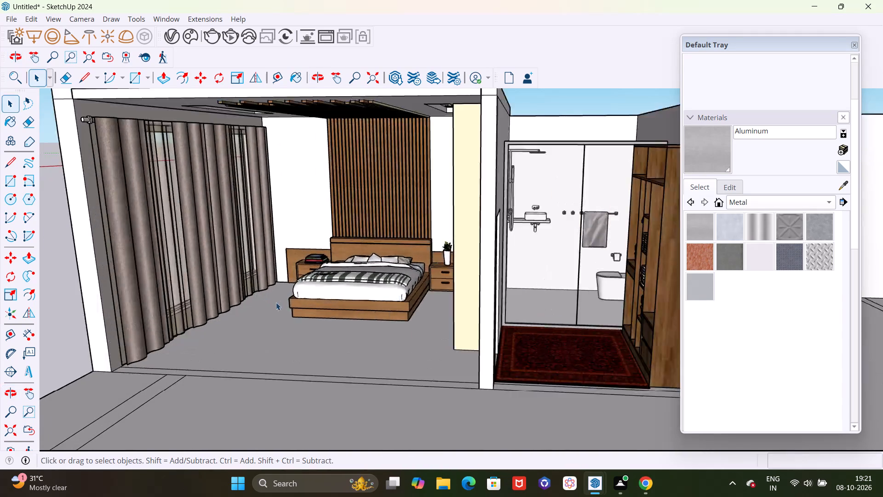
scroll(276, 302, up, 3)
scroll(195, 225, down, 5)
middle_drag(200, 259, 433, 274)
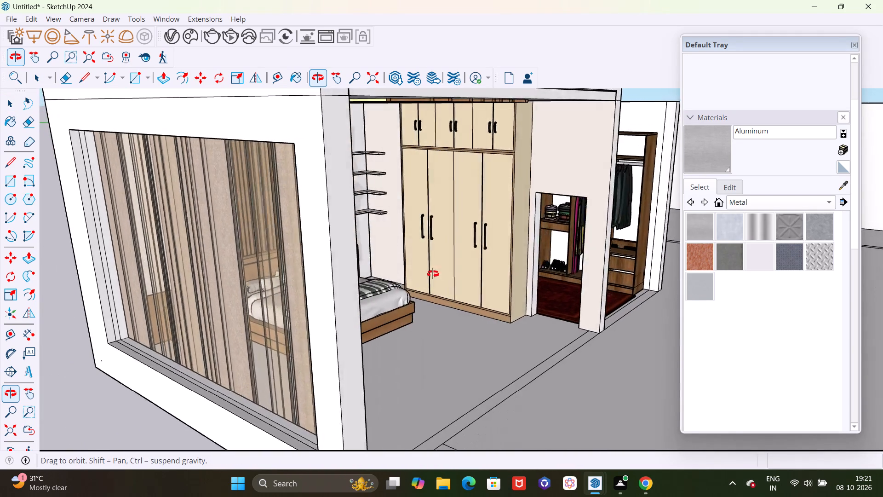
middle_drag(433, 274, 321, 274)
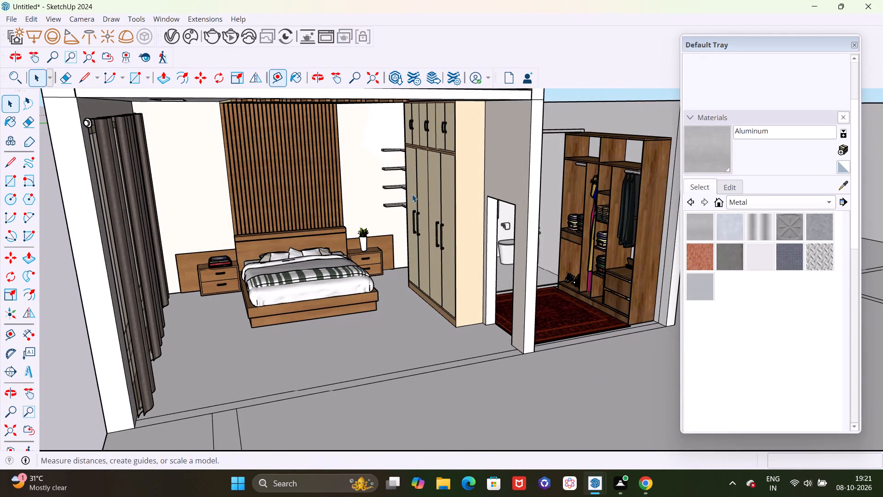
Switch to Chrome, find the light wooden door with horizontal slats among the results and download it as a SketchUp file.
click(643, 484)
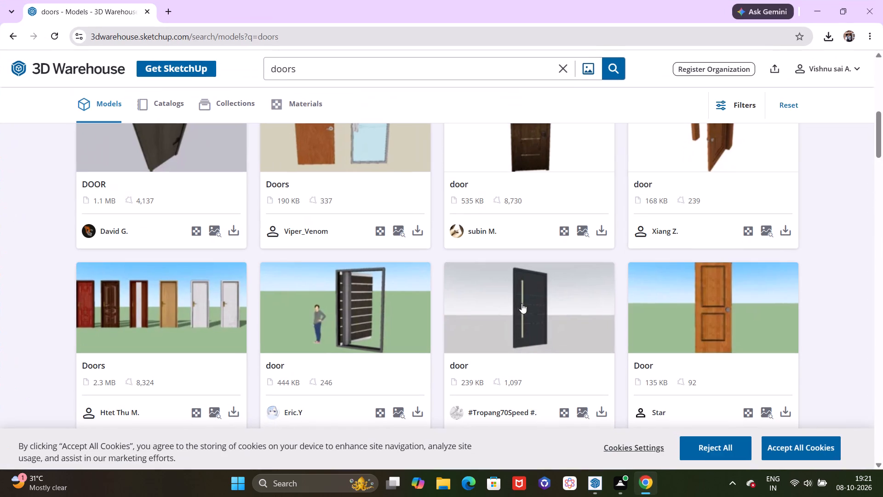
scroll(517, 302, down, 3)
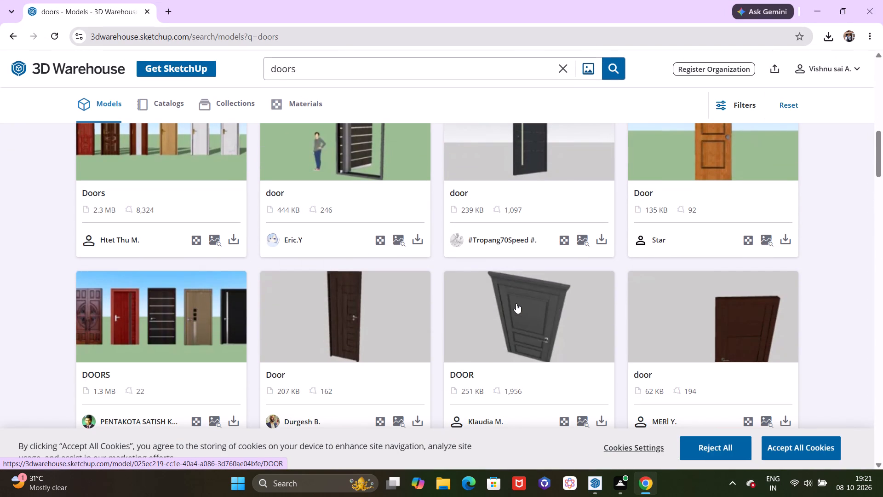
scroll(516, 303, down, 3)
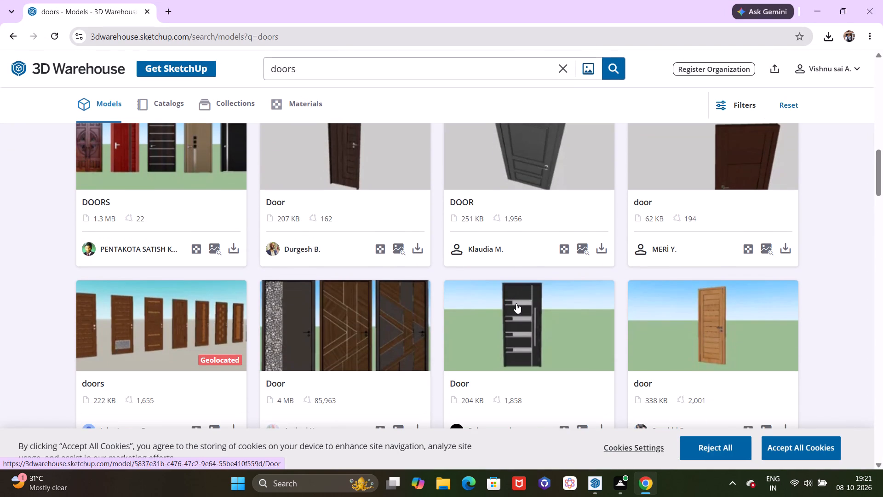
click(719, 322)
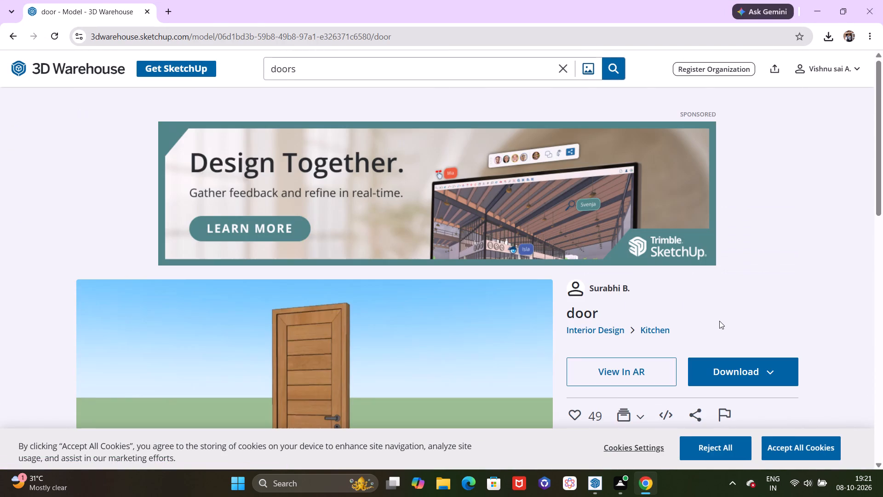
scroll(448, 261, down, 7)
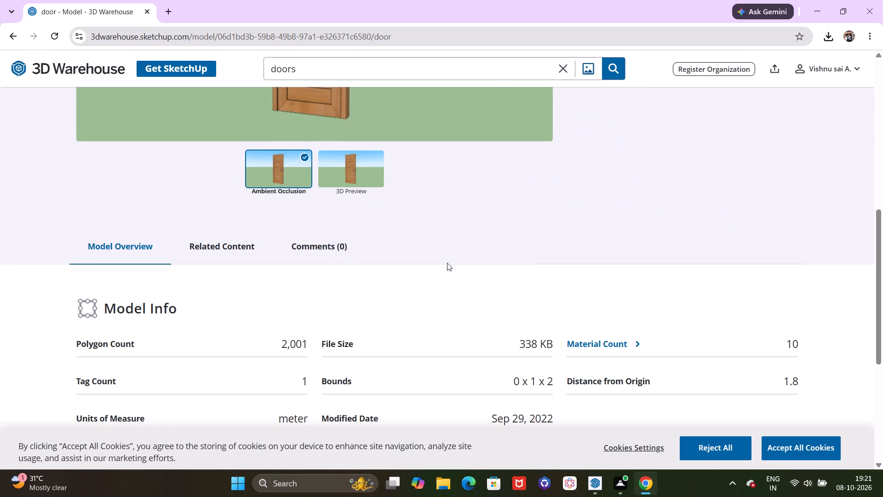
scroll(447, 263, up, 4)
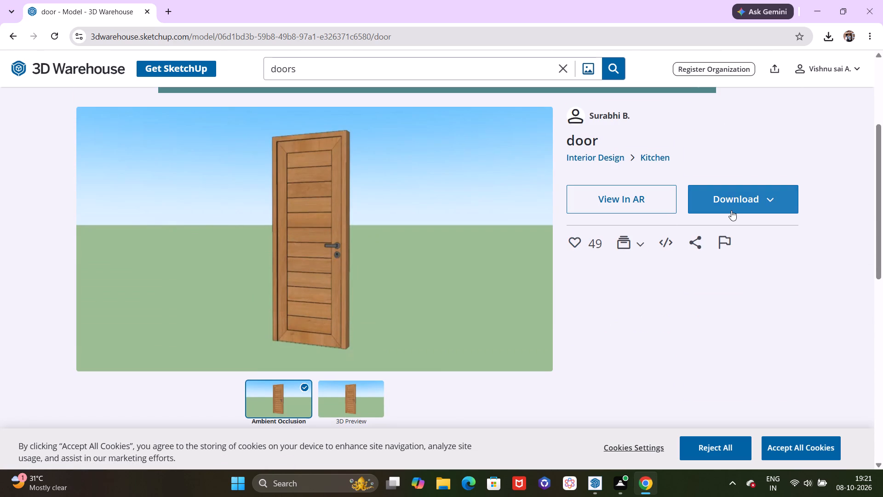
click(733, 210)
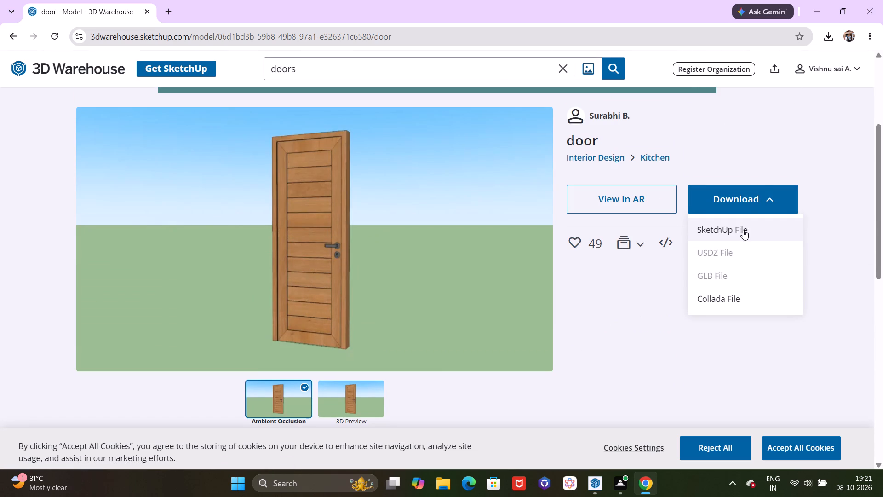
click(743, 230)
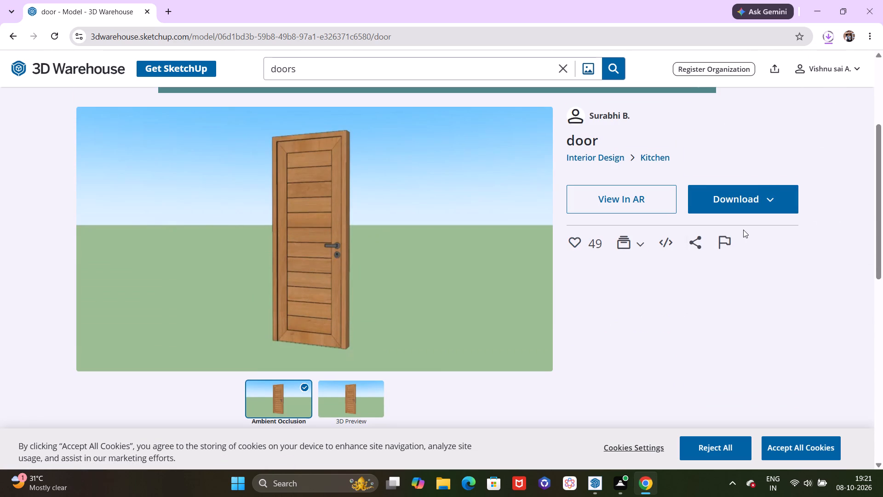
Switch to SketchUp, import the Door+80x210 model from Downloads and place it on the floor near the doorway beside the wardrobe.
click(812, 7)
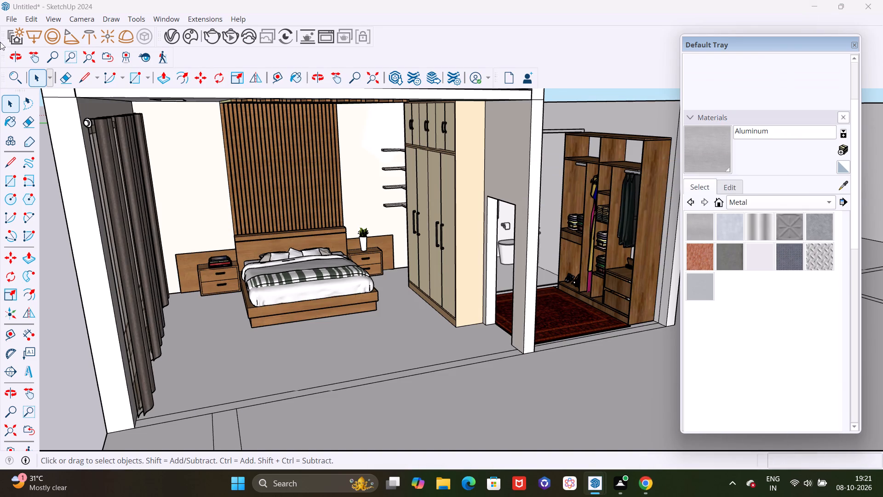
click(10, 16)
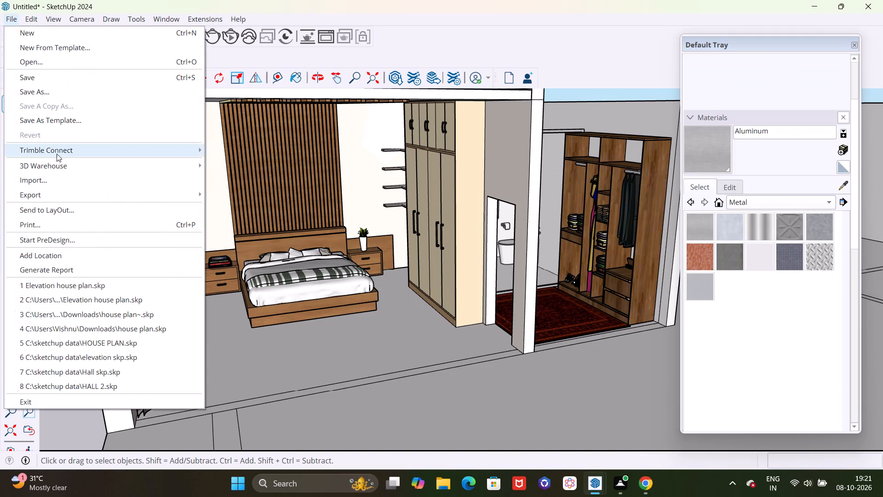
click(60, 179)
click(117, 140)
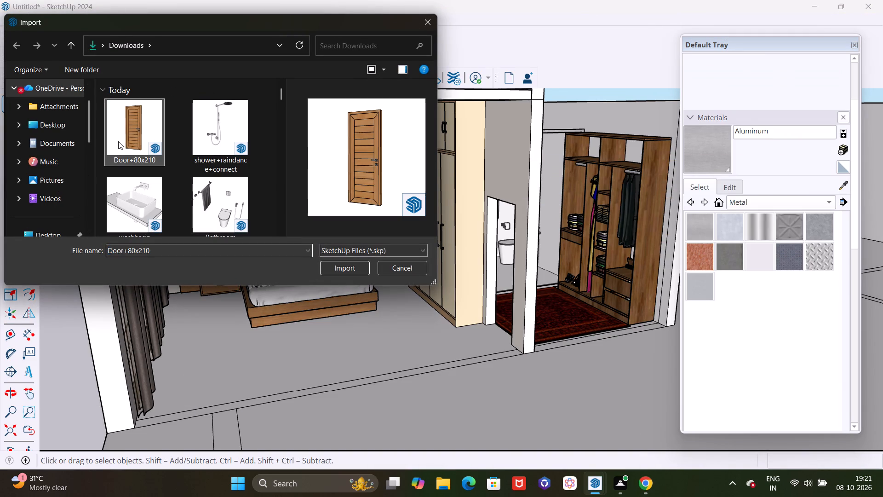
click(352, 274)
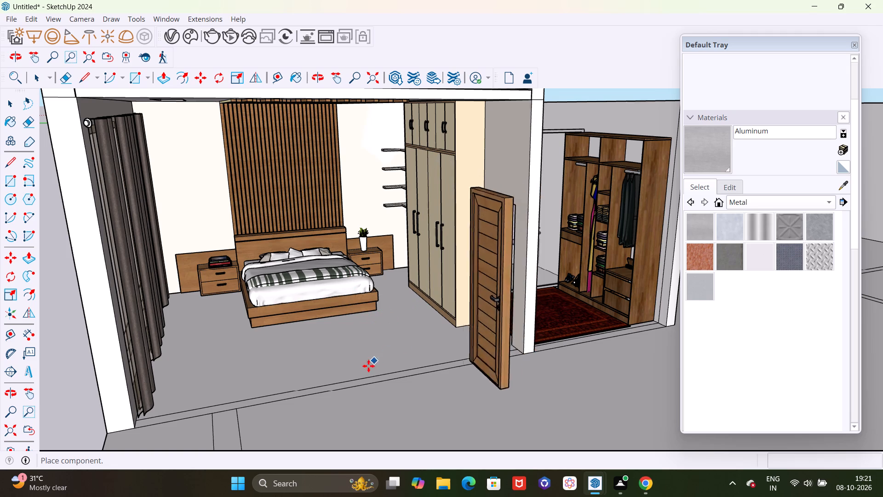
scroll(363, 370, down, 6)
middle_drag(361, 367, 555, 363)
scroll(494, 349, up, 13)
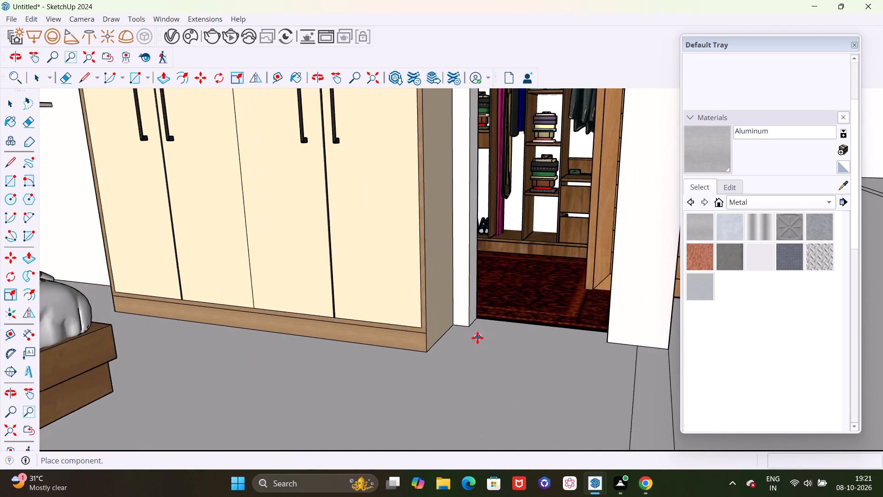
scroll(477, 338, up, 5)
scroll(289, 436, down, 7)
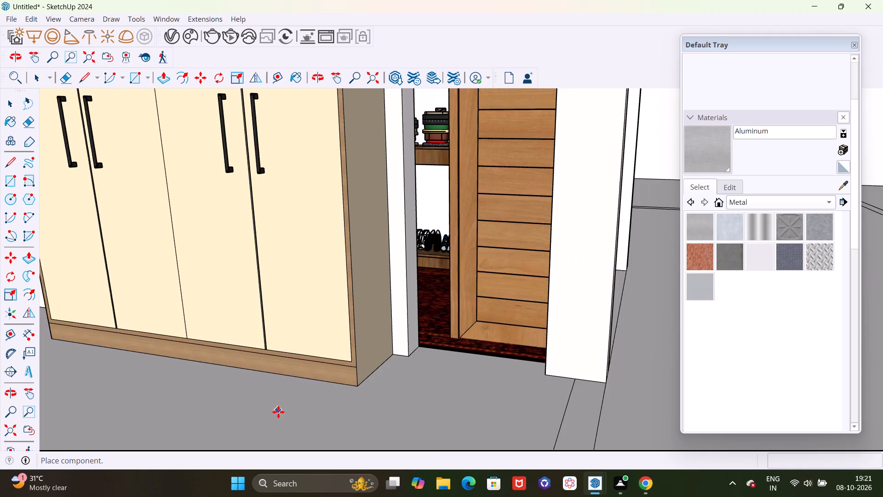
scroll(278, 412, down, 10)
click(407, 437)
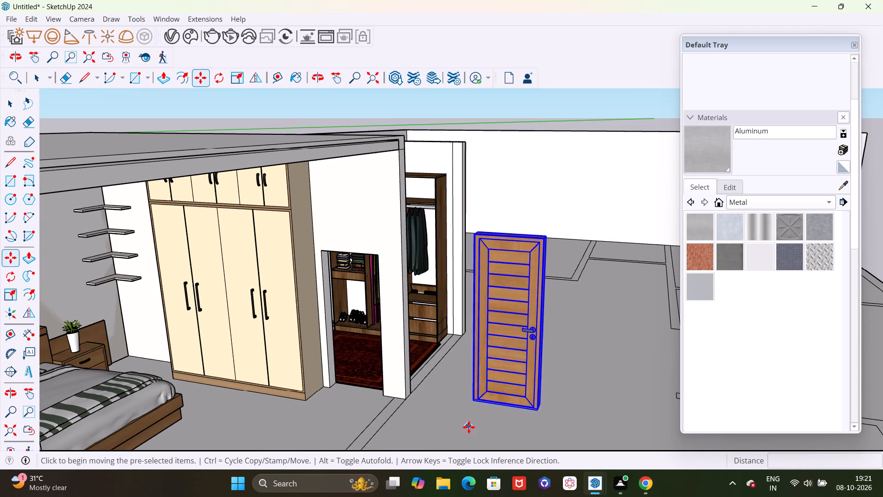
Scale the imported door down proportionally from its upper corner to roughly three quarters of its size.
scroll(469, 427, up, 4)
key(s)
scroll(479, 396, up, 2)
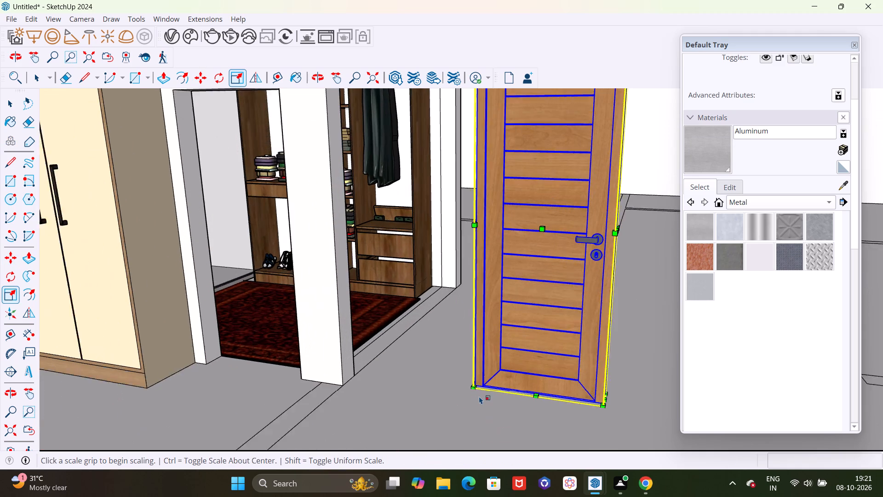
scroll(479, 396, up, 2)
scroll(464, 395, down, 4)
drag(585, 128, 546, 193)
scroll(483, 385, up, 4)
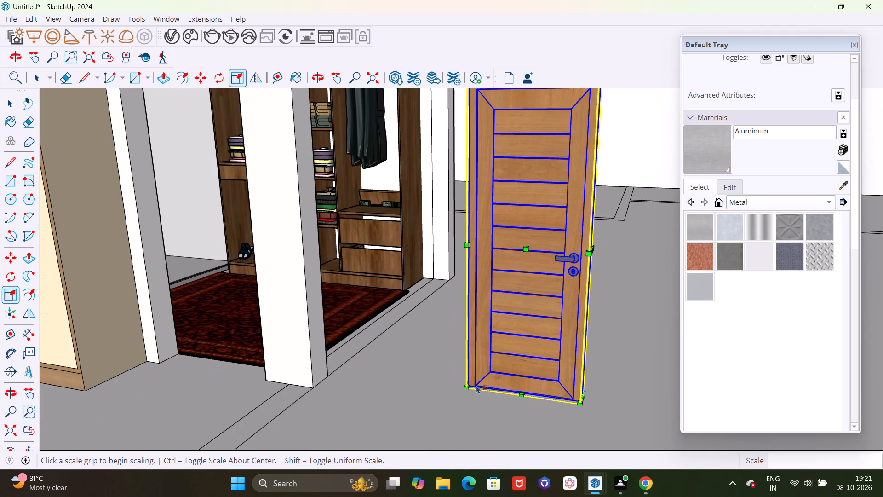
Move the door by its bottom frame corner to the doorway's bottom corner next to the tall wardrobe.
key(m)
scroll(451, 403, up, 10)
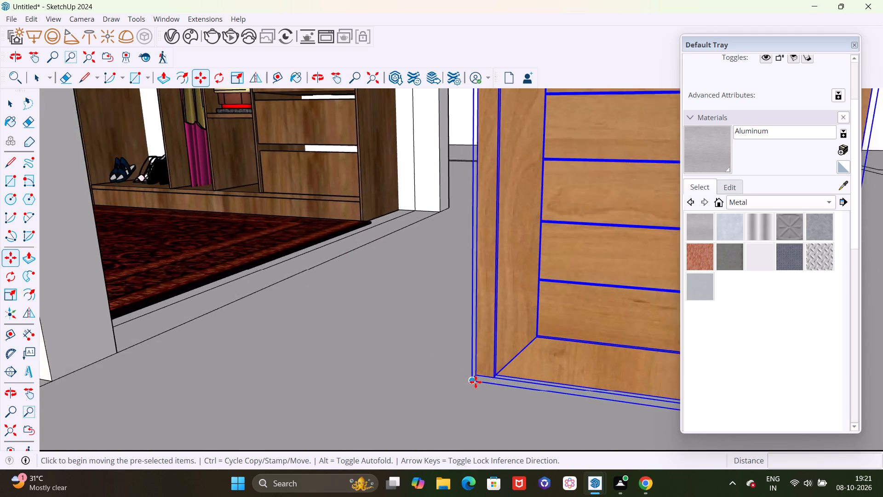
scroll(476, 382, up, 11)
click(473, 370)
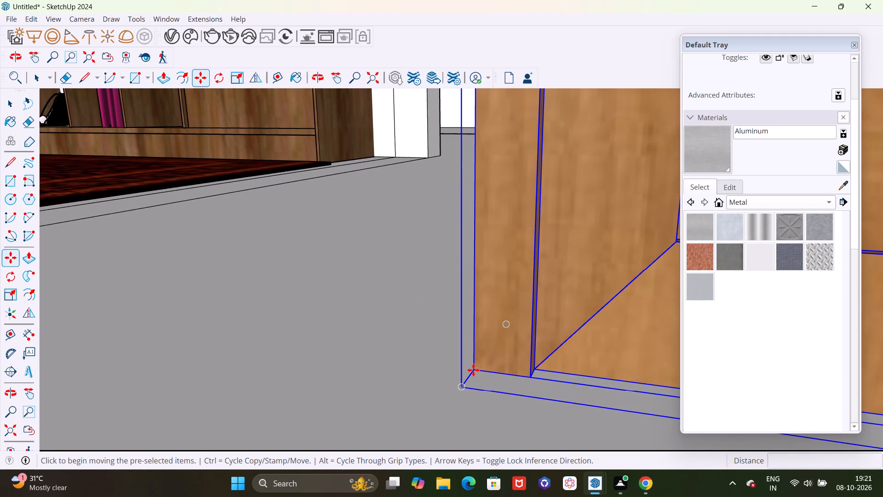
scroll(473, 370, down, 20)
scroll(473, 370, down, 11)
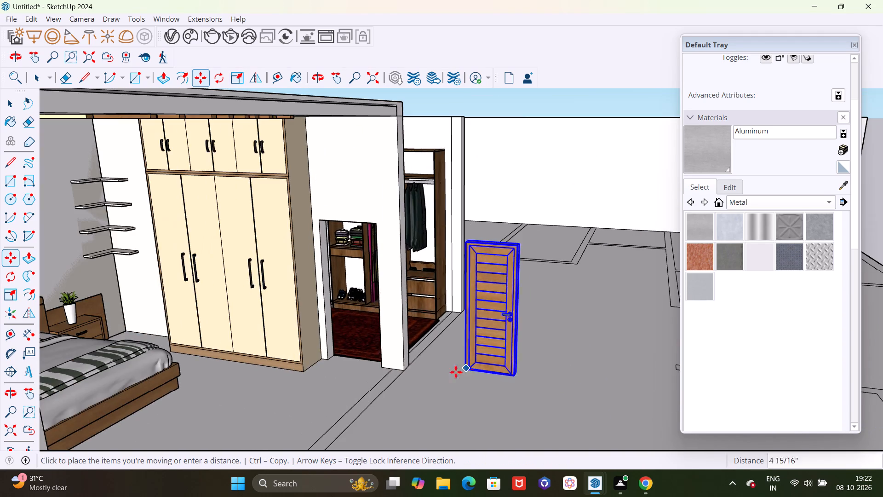
scroll(339, 370, up, 4)
scroll(319, 361, up, 20)
scroll(319, 361, up, 1)
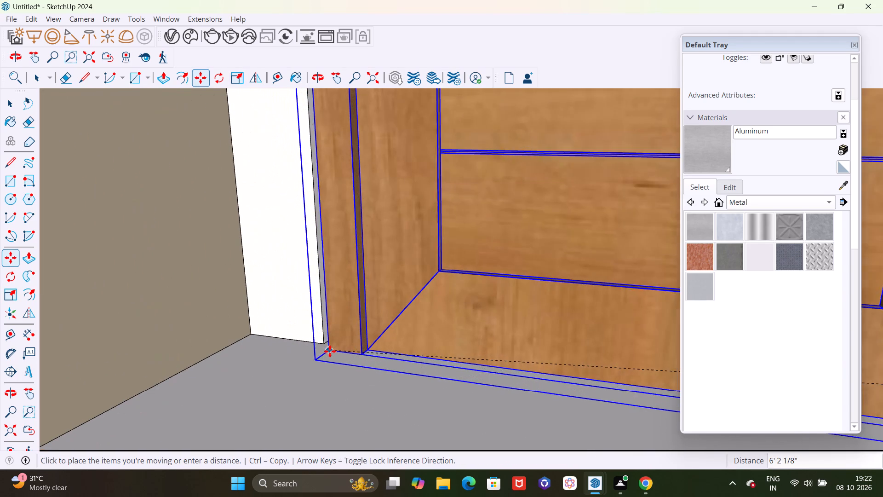
click(324, 344)
Examine how the door fits the doorway's height and width from several angles.
scroll(331, 347, down, 6)
scroll(327, 363, down, 20)
middle_drag(327, 381, 367, 375)
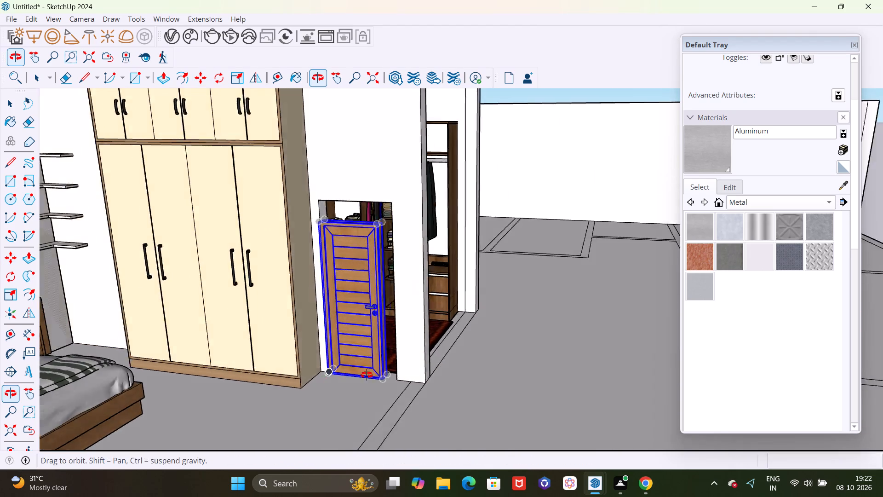
middle_drag(367, 375, 442, 367)
middle_drag(449, 365, 217, 407)
scroll(167, 281, down, 10)
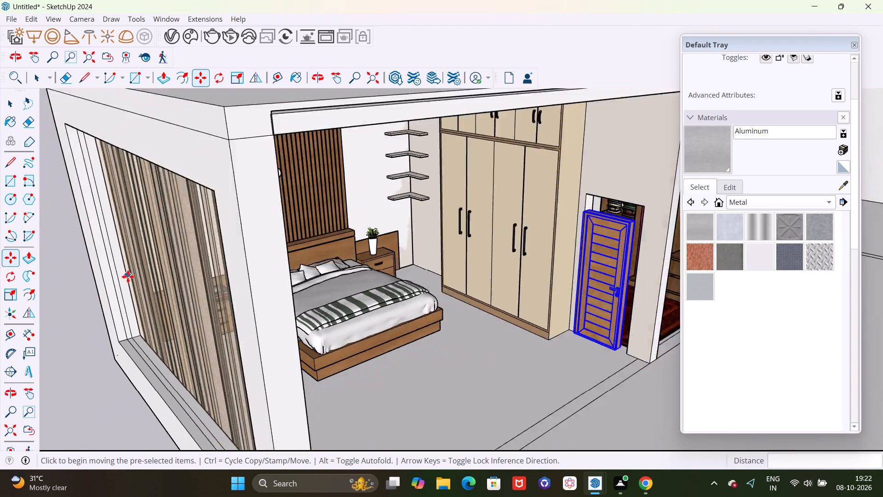
scroll(128, 277, down, 10)
scroll(321, 359, up, 12)
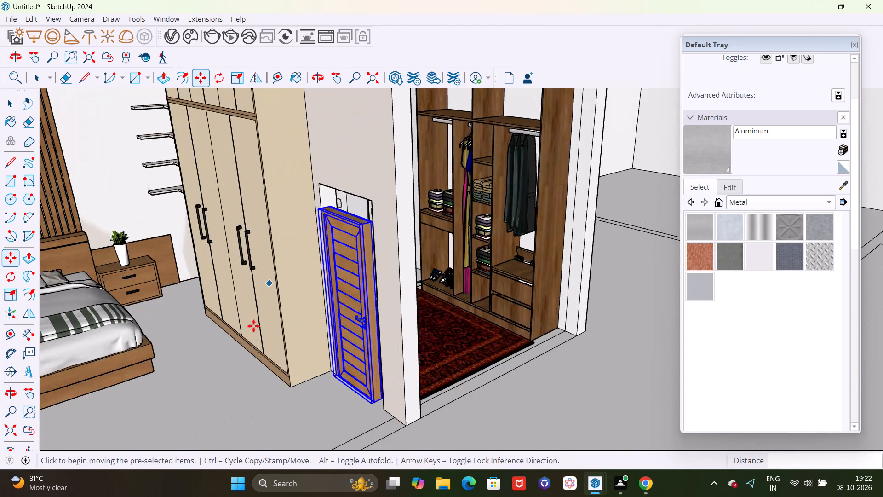
scroll(225, 410, down, 6)
middle_drag(272, 453, 308, 442)
scroll(247, 373, down, 5)
middle_drag(260, 392, 390, 367)
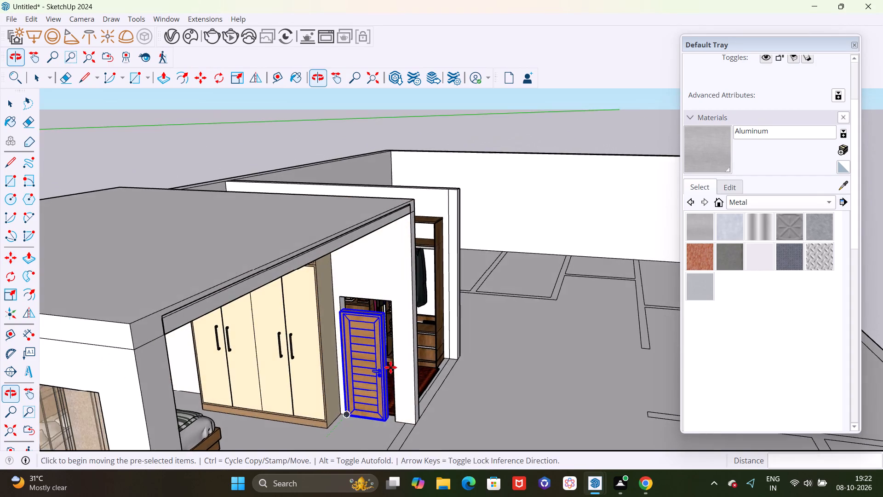
Scale the door up proportionally from its upper corner by about 1.14 to reach the doorway's top edge.
middle_drag(390, 367, 390, 368)
scroll(390, 324, up, 10)
scroll(275, 313, down, 5)
middle_drag(267, 338, 335, 331)
scroll(385, 329, up, 20)
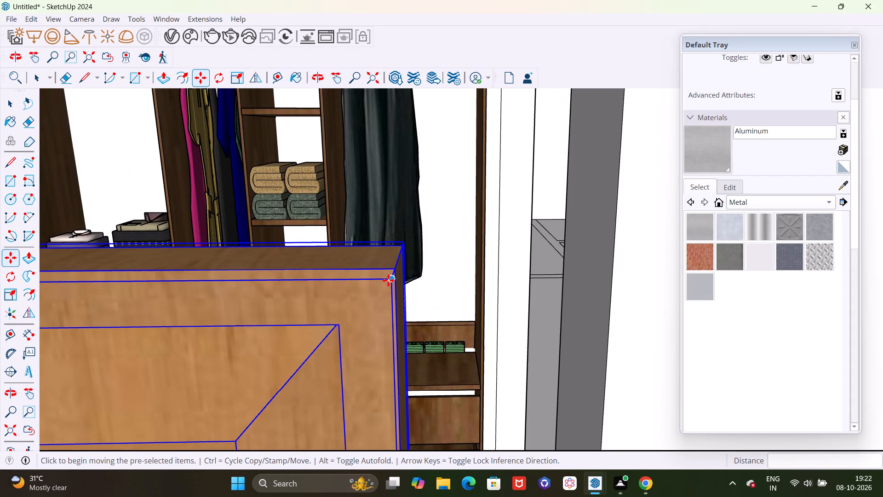
scroll(388, 280, down, 20)
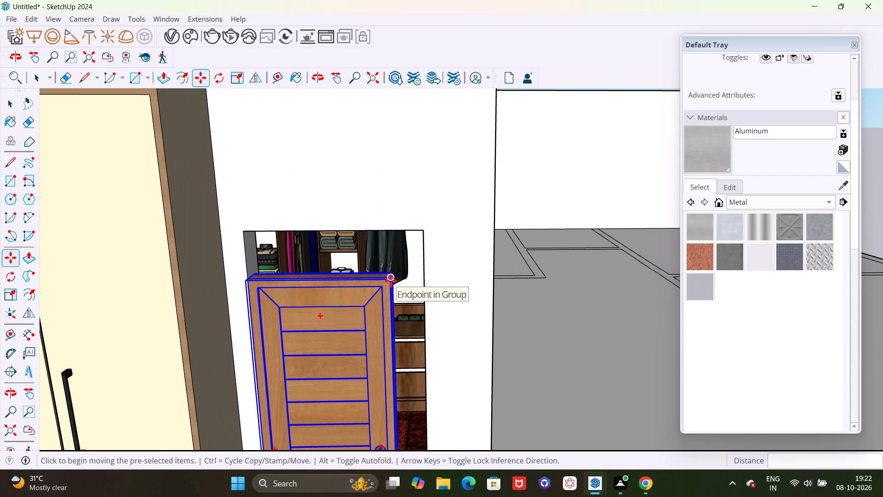
scroll(390, 281, up, 3)
key(s)
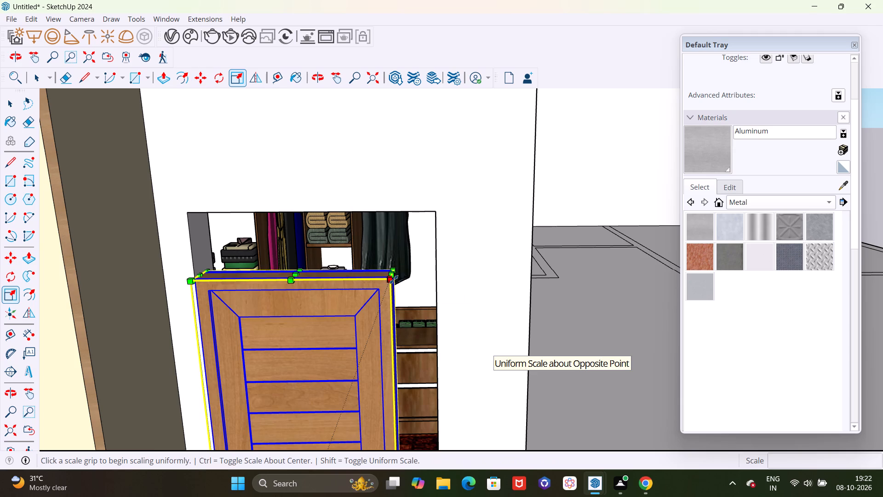
click(392, 278)
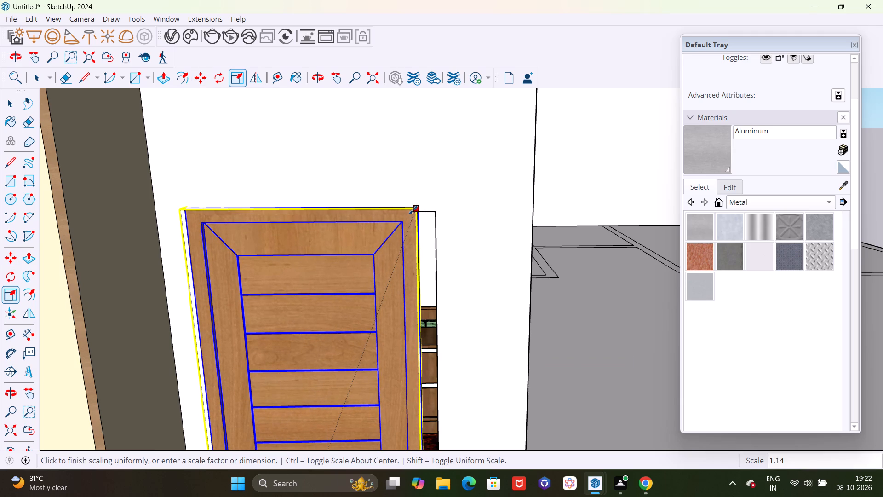
click(413, 214)
Stretch the door's width from its handle-side edge to the far side of the doorway.
scroll(427, 219, up, 5)
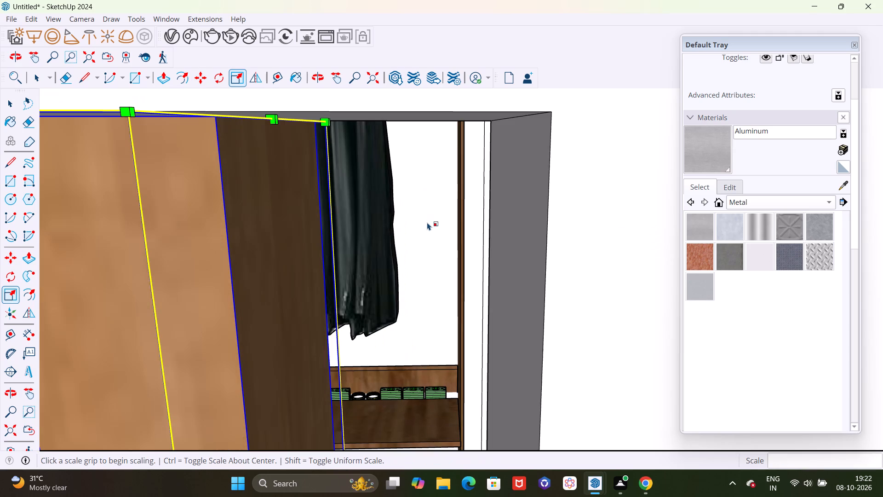
scroll(425, 222, down, 3)
middle_drag(387, 222, 480, 201)
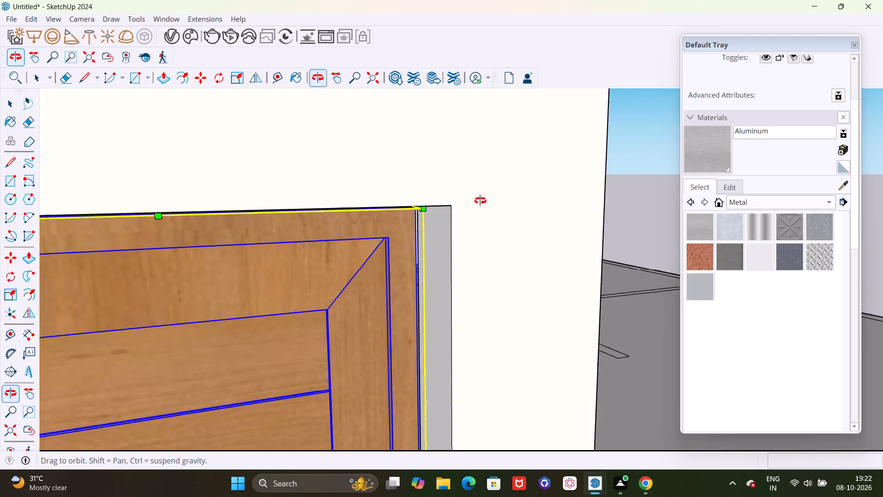
middle_drag(480, 201, 307, 181)
scroll(393, 204, down, 17)
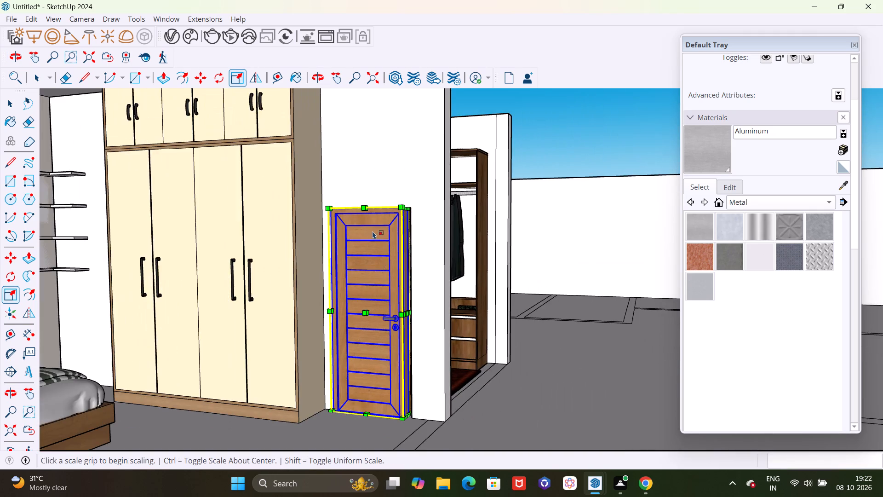
middle_drag(376, 237, 389, 337)
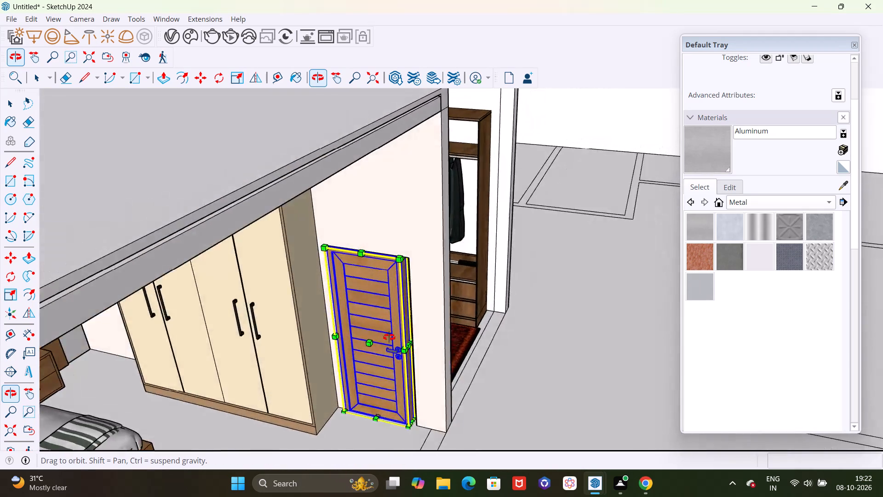
middle_drag(389, 337, 417, 339)
scroll(428, 376, up, 10)
scroll(407, 314, down, 7)
middle_drag(396, 368, 416, 332)
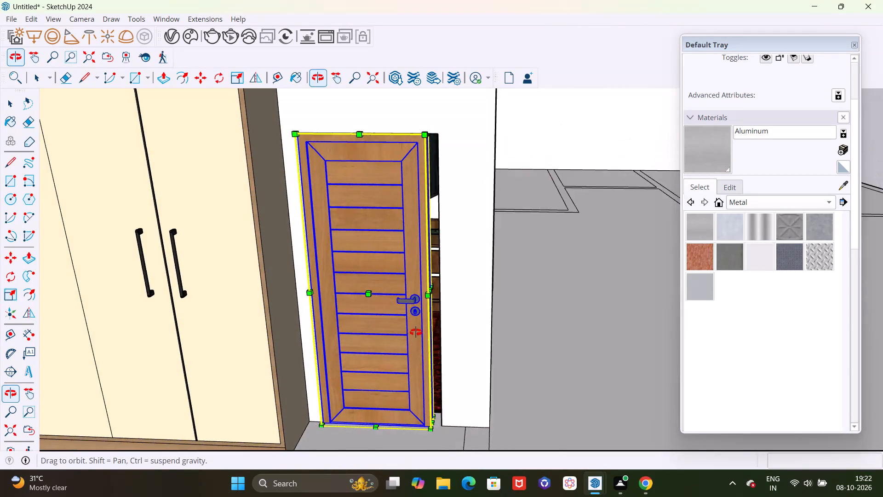
middle_drag(416, 332, 416, 331)
scroll(425, 302, up, 3)
drag(429, 291, 442, 292)
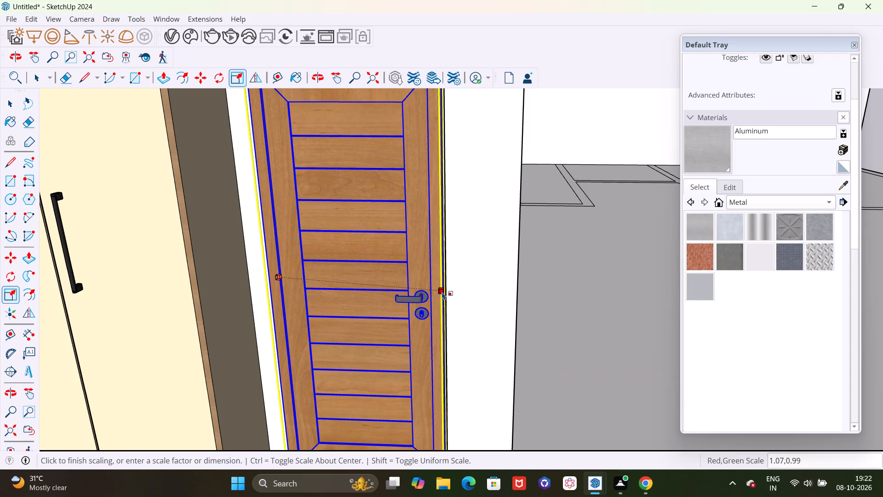
drag(442, 292, 448, 292)
scroll(452, 295, up, 5)
scroll(449, 324, down, 5)
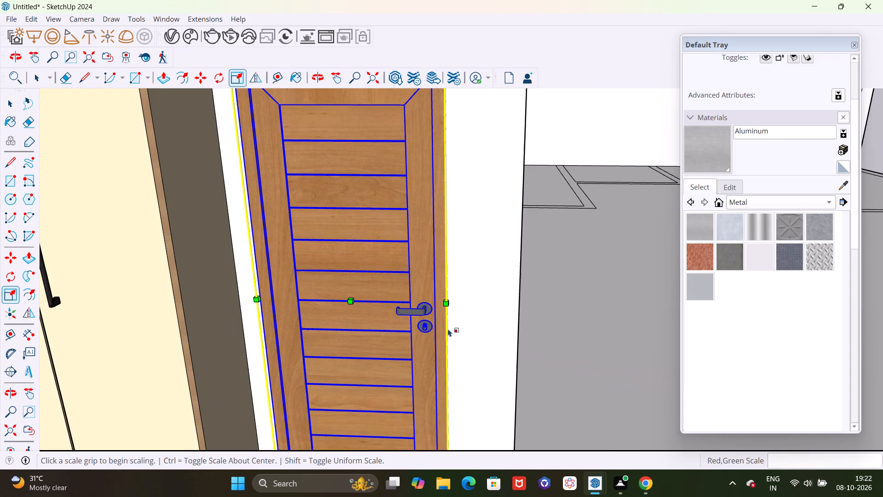
Deselect the door and examine its fit in the opening from both the bedroom and bathroom sides.
middle_drag(516, 348, 52, 415)
scroll(357, 259, up, 5)
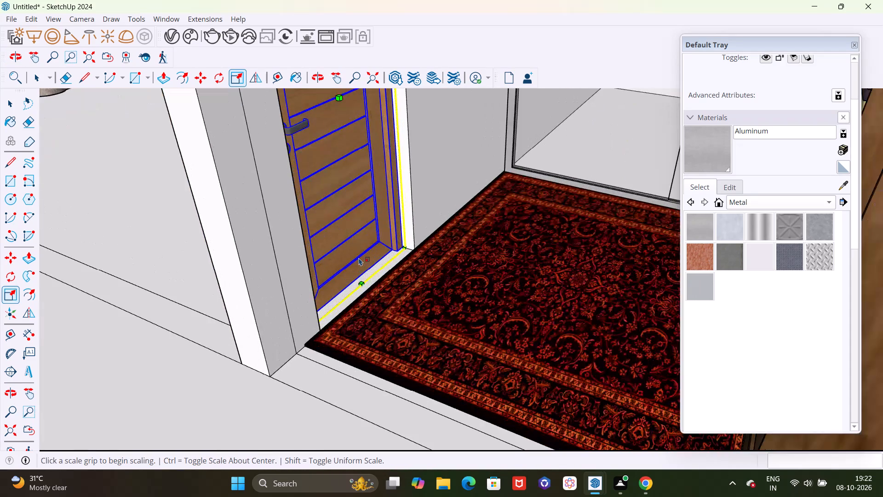
scroll(382, 301, down, 11)
middle_drag(372, 324, 617, 249)
scroll(479, 262, down, 5)
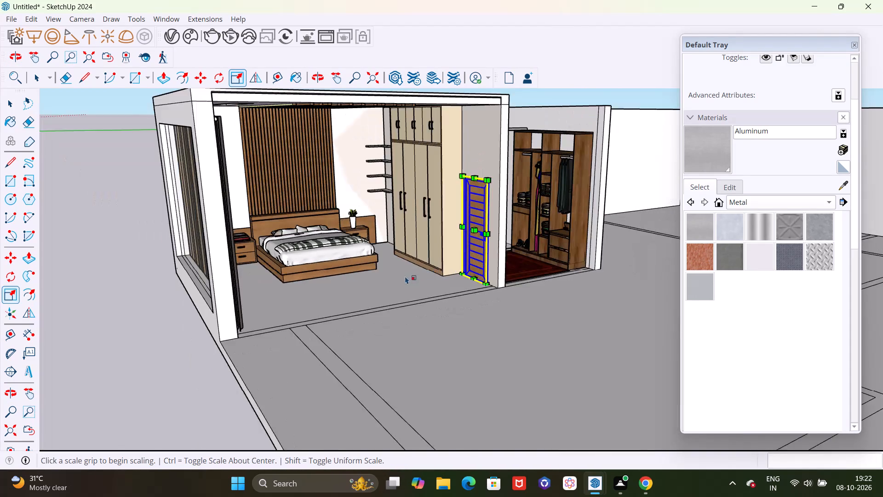
key(space)
click(99, 332)
scroll(164, 359, down, 5)
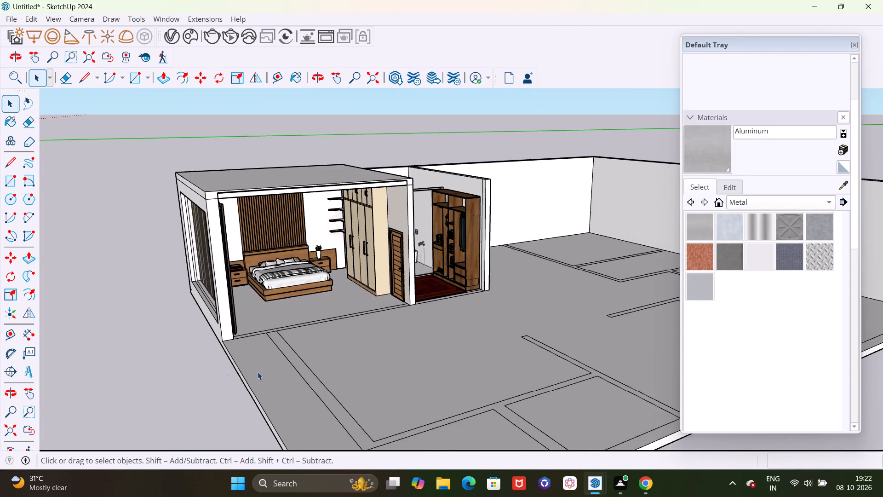
middle_drag(281, 364, 423, 358)
scroll(448, 272, up, 12)
scroll(413, 312, up, 4)
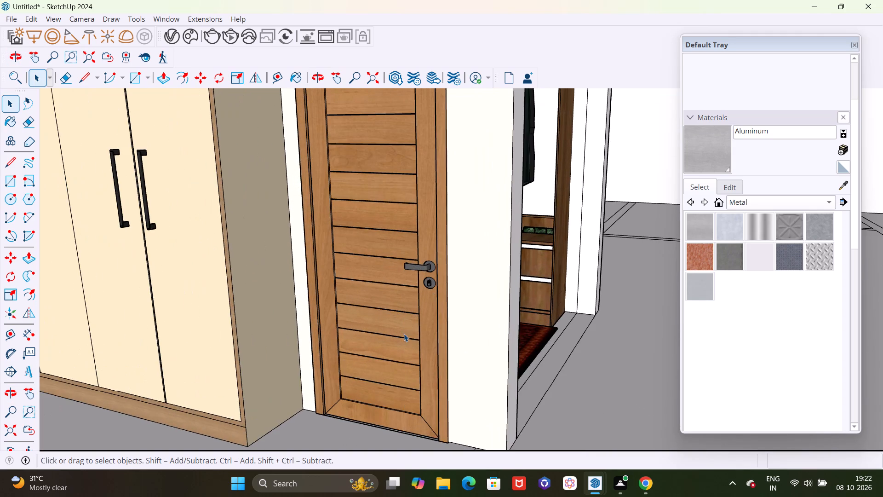
scroll(389, 364, down, 5)
middle_drag(399, 365, 316, 391)
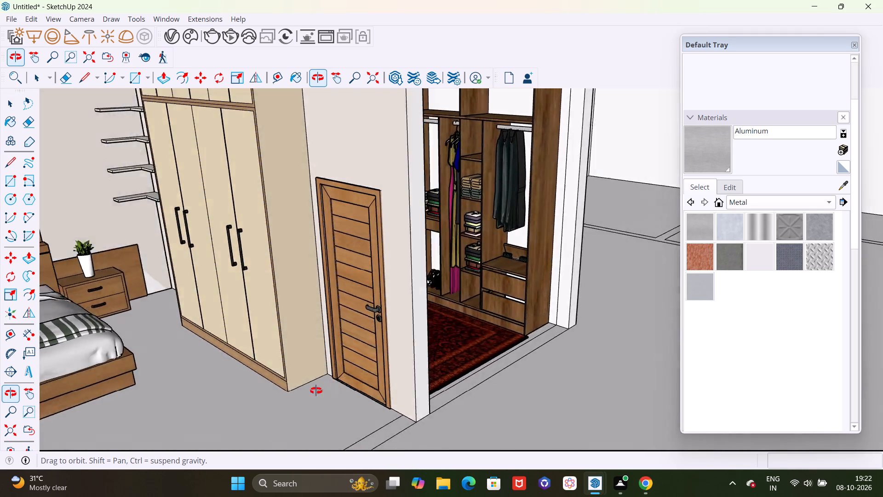
middle_drag(316, 391, 0, 396)
scroll(316, 314, up, 5)
scroll(278, 343, down, 5)
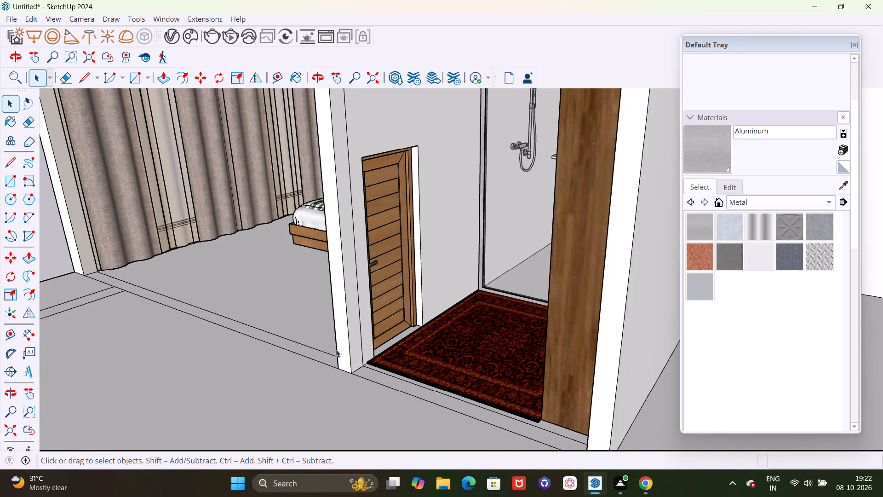
scroll(370, 314, up, 5)
middle_drag(270, 317, 596, 344)
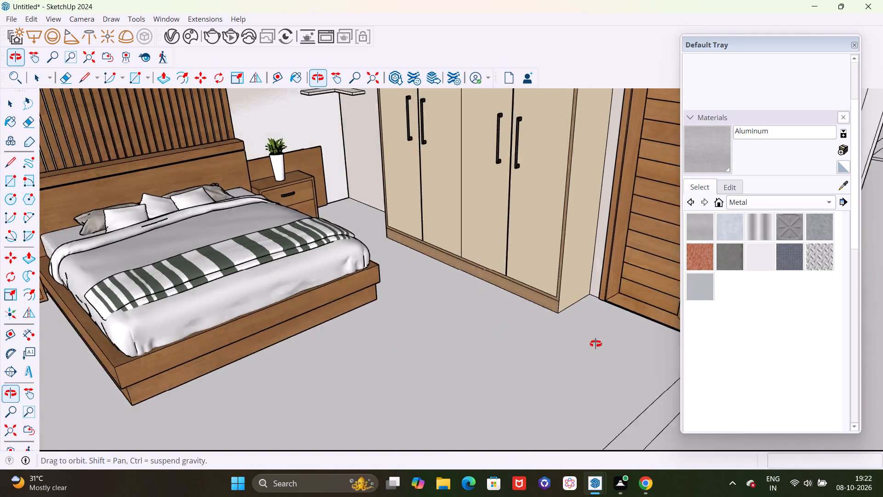
middle_drag(596, 344, 613, 344)
scroll(604, 312, up, 13)
scroll(481, 308, down, 6)
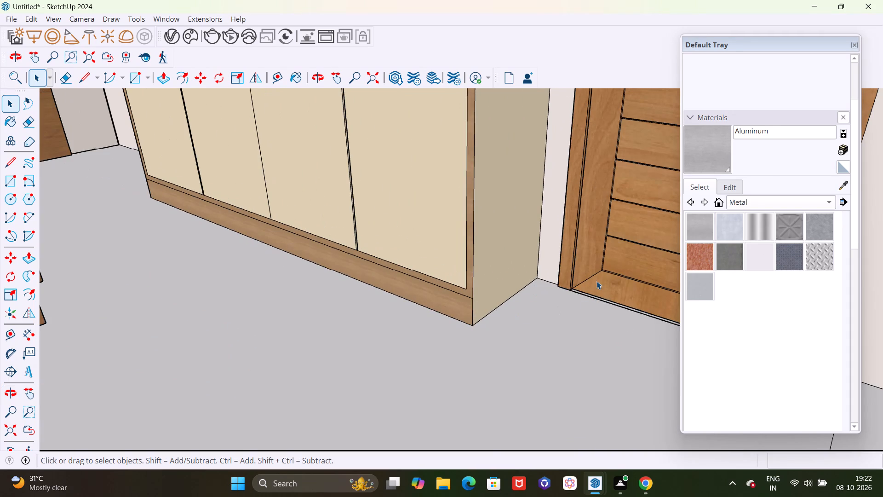
Move the door by its bottom frame corner about 15/16" deeper into the doorway and deselect it.
click(596, 283)
click(591, 264)
scroll(209, 341, down, 6)
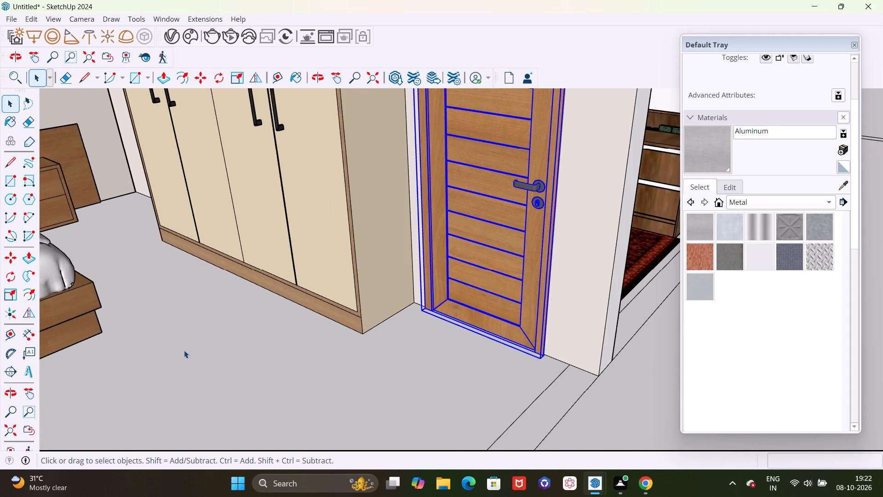
middle_drag(193, 350, 312, 361)
middle_drag(612, 326, 317, 342)
scroll(384, 374, up, 5)
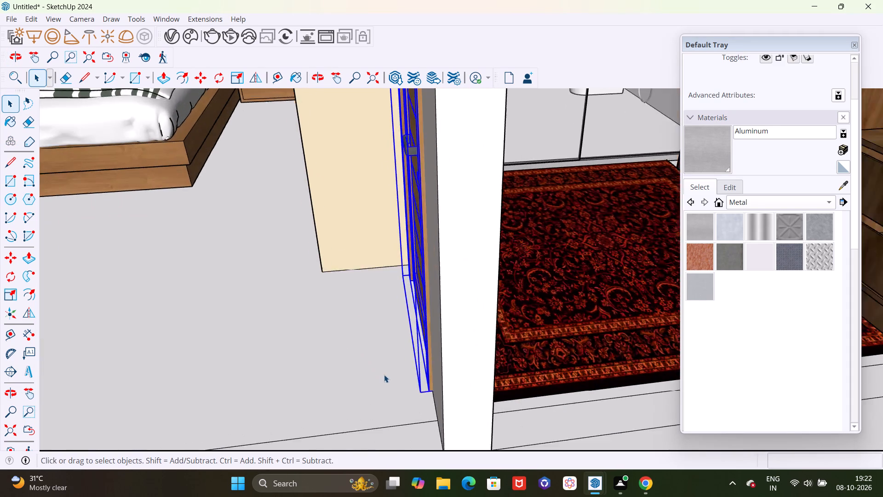
middle_drag(314, 362, 603, 353)
scroll(510, 256, up, 8)
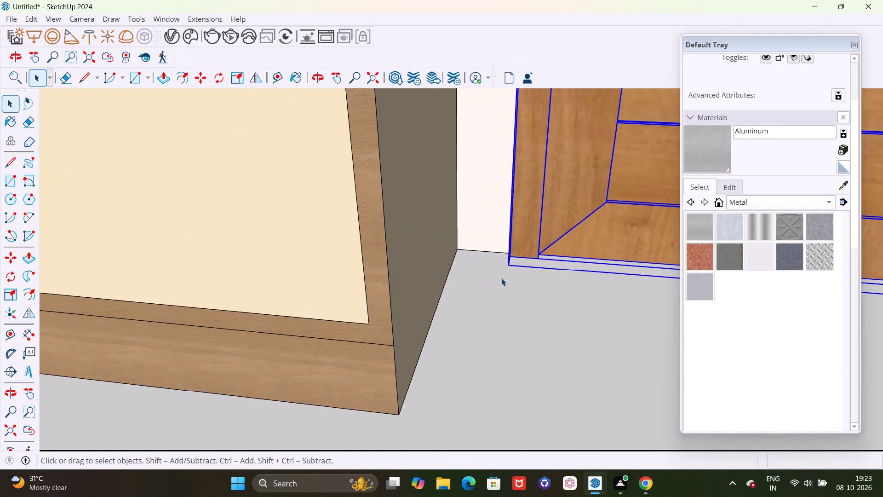
key(m)
scroll(531, 266, up, 14)
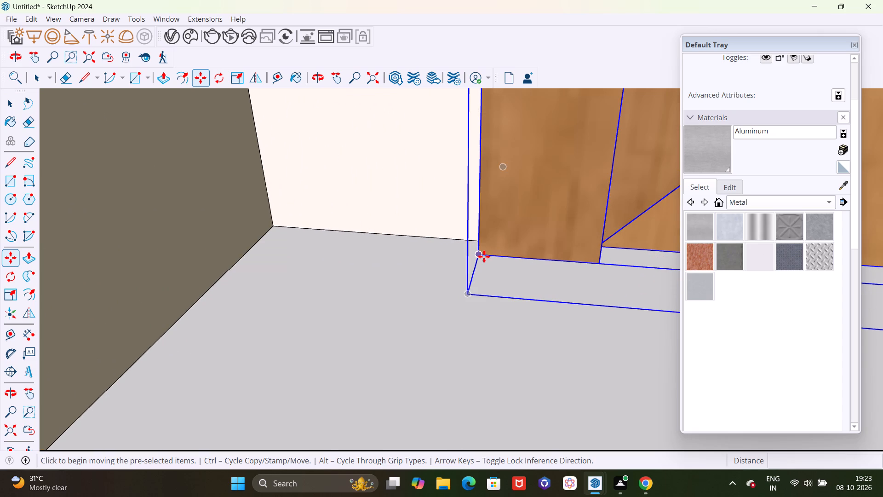
click(480, 256)
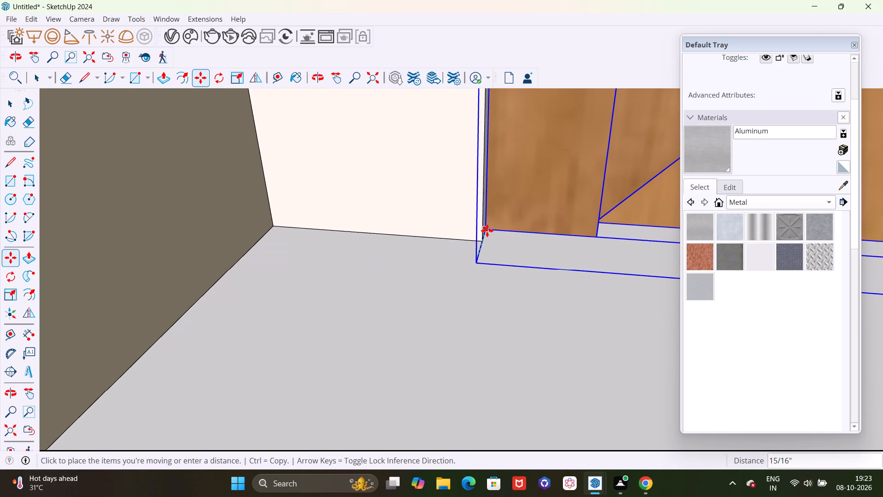
click(487, 231)
scroll(206, 295, down, 16)
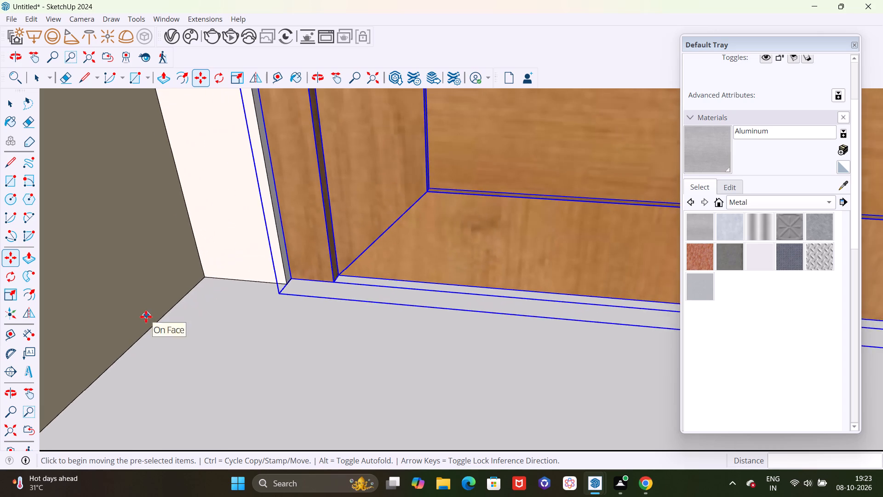
scroll(146, 317, down, 10)
scroll(235, 342, down, 18)
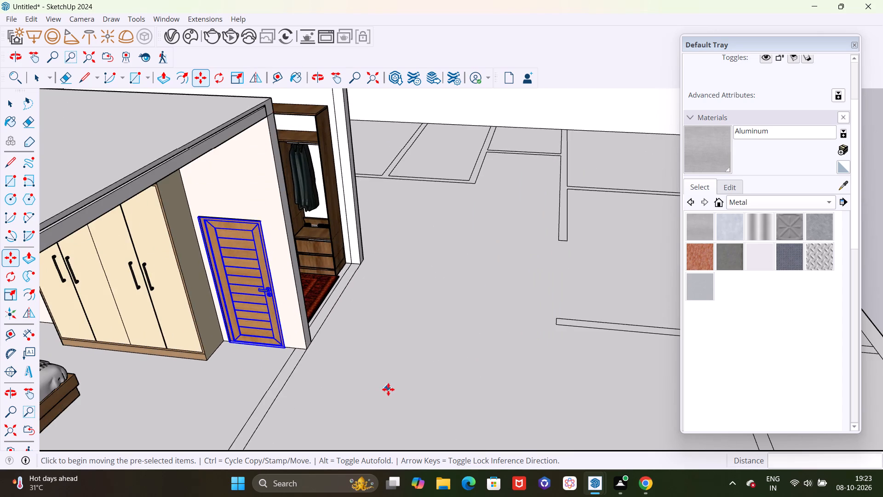
middle_drag(388, 389, 251, 318)
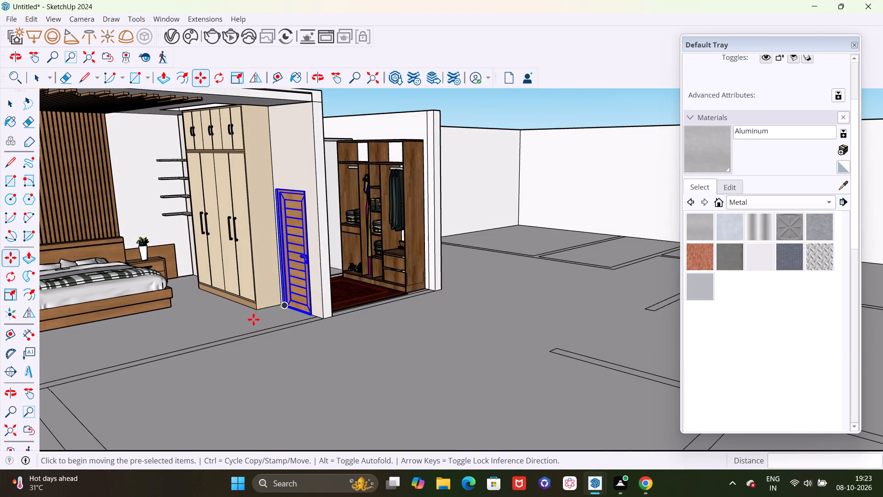
key(space)
scroll(356, 338, down, 12)
click(124, 356)
Push/Pull the side face of the bedroom roof slab across the bathroom to the outer face of its far wall.
scroll(139, 356, down, 6)
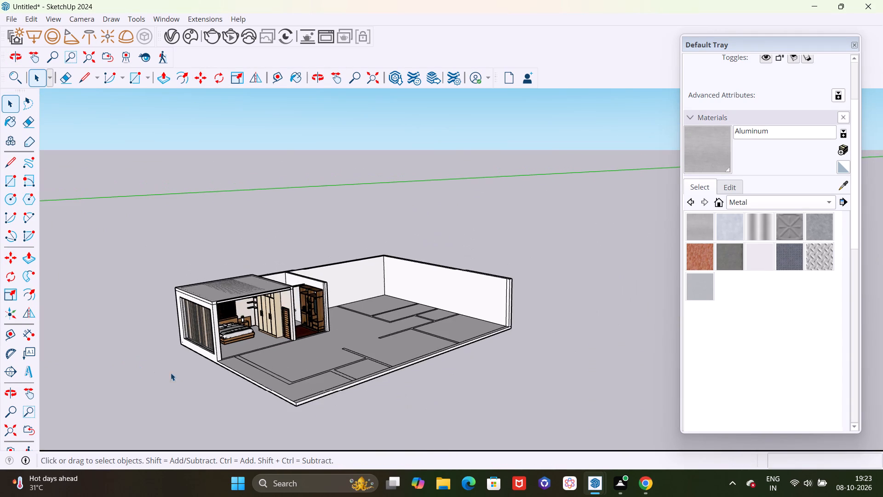
middle_drag(269, 377, 229, 386)
scroll(349, 290, up, 6)
scroll(304, 267, up, 5)
scroll(464, 174, down, 10)
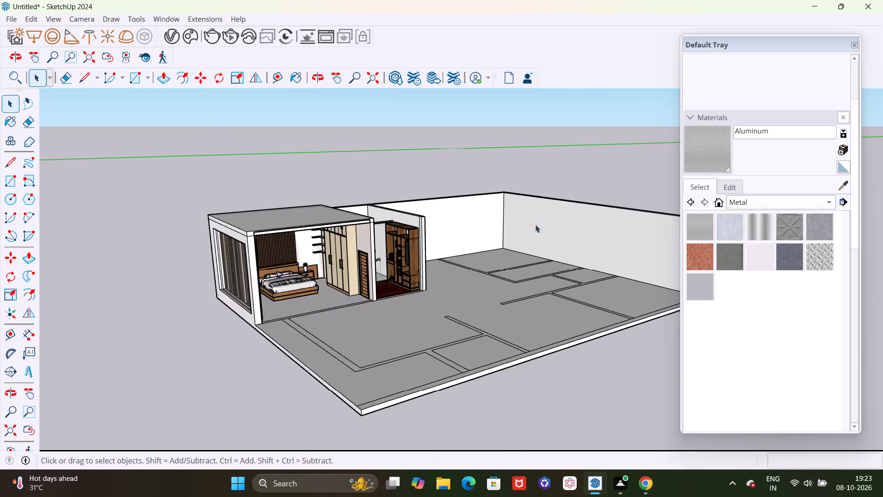
middle_drag(529, 241, 458, 247)
scroll(398, 151, up, 9)
scroll(401, 218, down, 3)
middle_drag(415, 312, 388, 254)
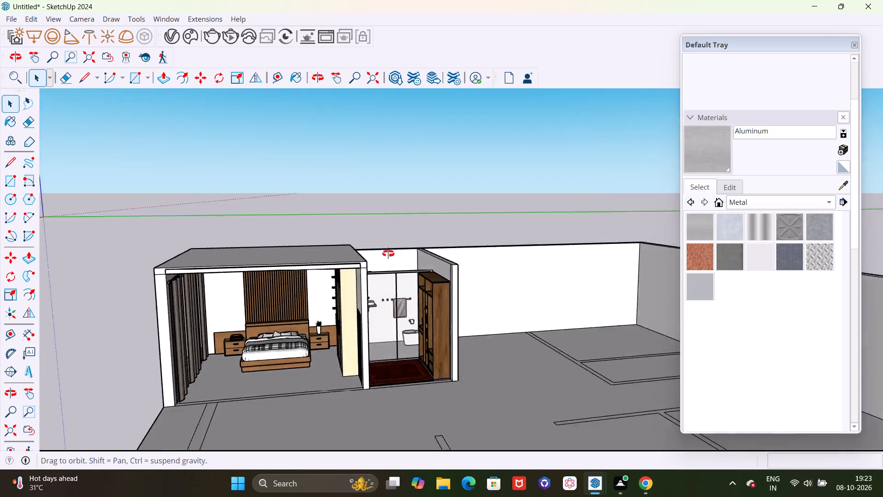
middle_drag(388, 254, 378, 241)
scroll(384, 240, up, 10)
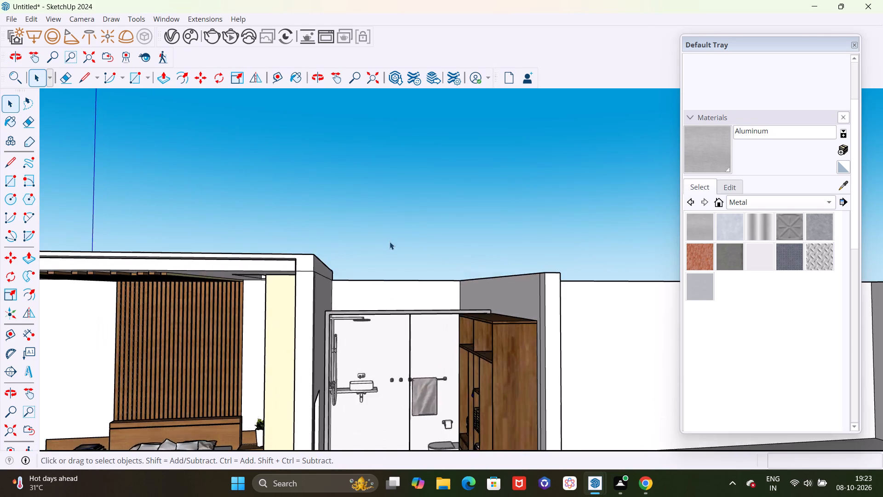
scroll(390, 243, down, 4)
middle_drag(401, 243, 333, 303)
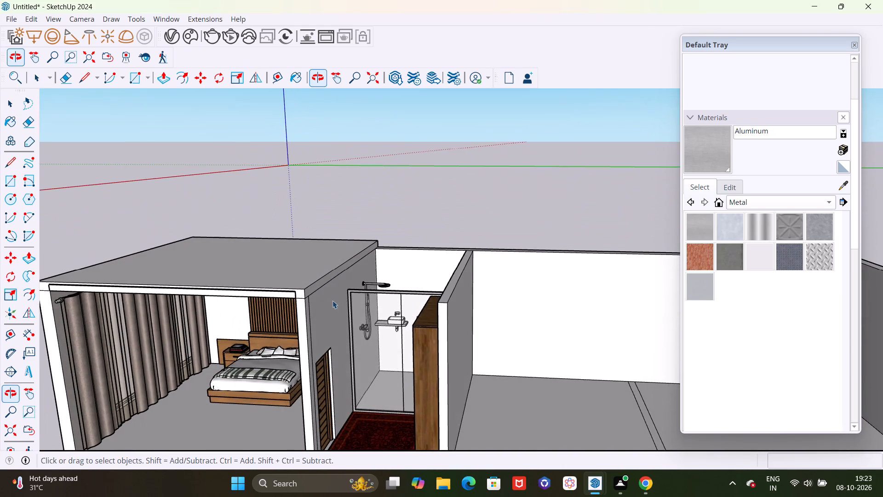
scroll(326, 293, up, 5)
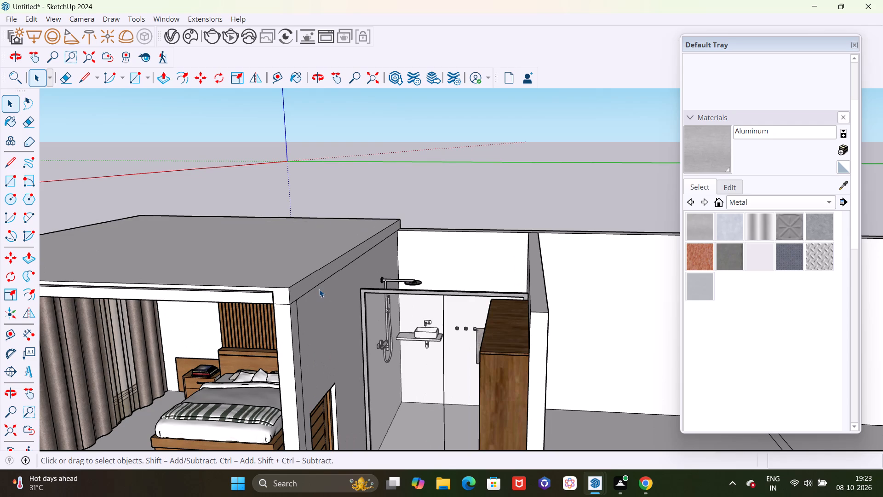
key(p)
click(310, 283)
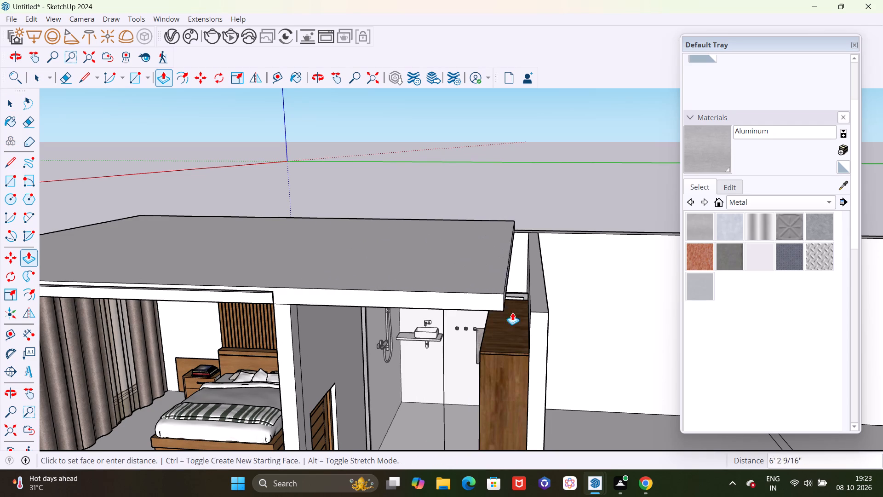
click(548, 322)
scroll(479, 298, down, 9)
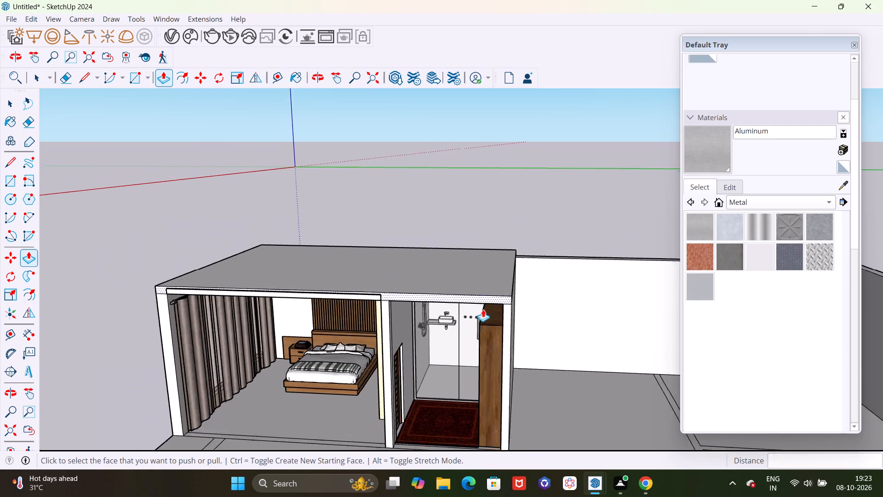
Examine the bathroom ceiling from below, comparing it with the bedroom ceiling next to it.
scroll(483, 309, down, 1)
middle_drag(479, 358, 510, 290)
scroll(474, 256, up, 8)
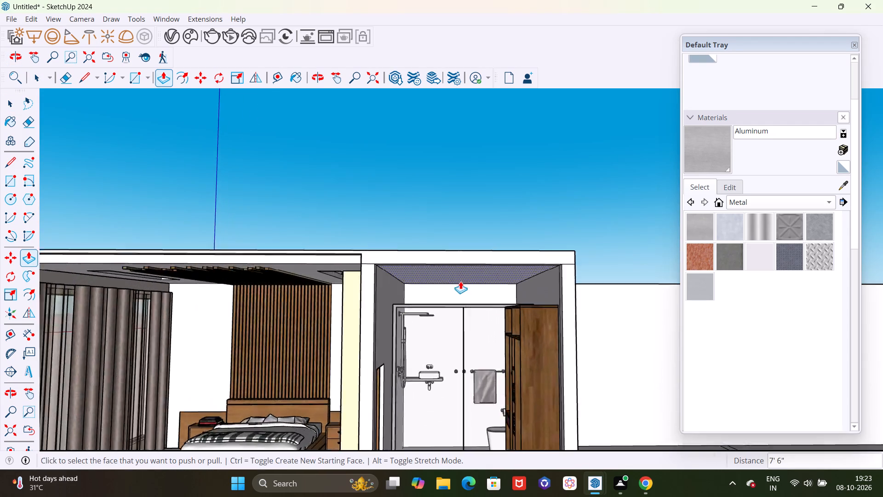
scroll(460, 281, up, 2)
middle_drag(468, 291, 495, 290)
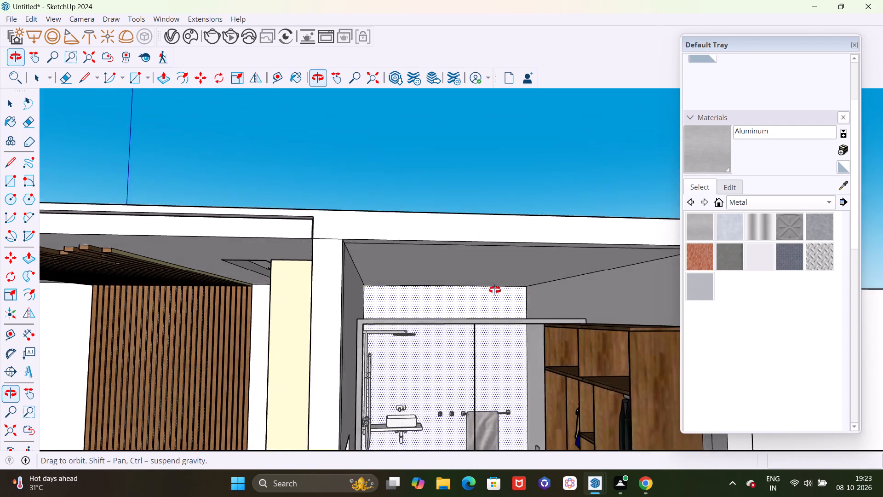
middle_drag(495, 290, 478, 290)
scroll(443, 307, up, 3)
scroll(442, 307, down, 4)
middle_drag(444, 312, 466, 241)
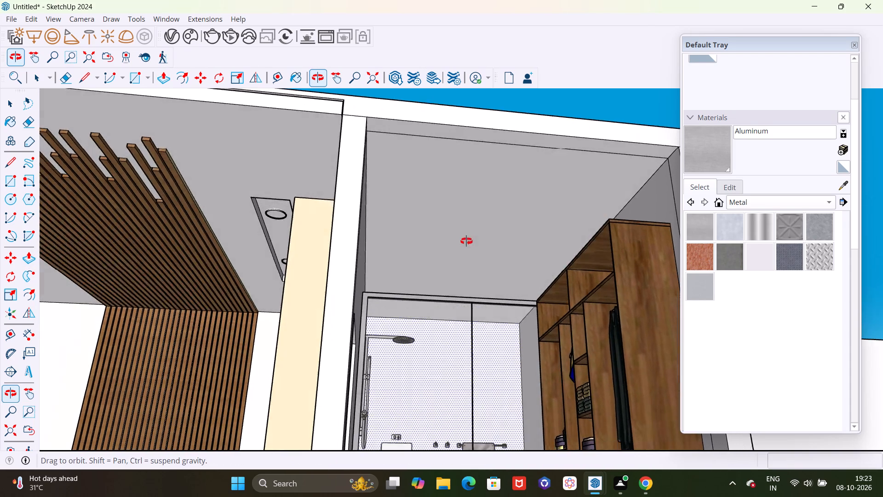
middle_drag(466, 241, 463, 313)
scroll(461, 335, up, 5)
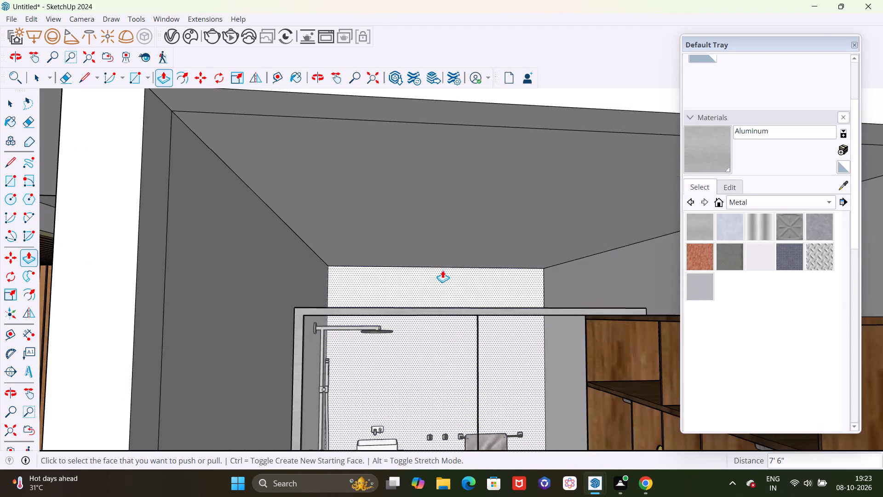
scroll(442, 270, down, 4)
middle_drag(448, 282, 527, 287)
middle_drag(449, 305, 502, 301)
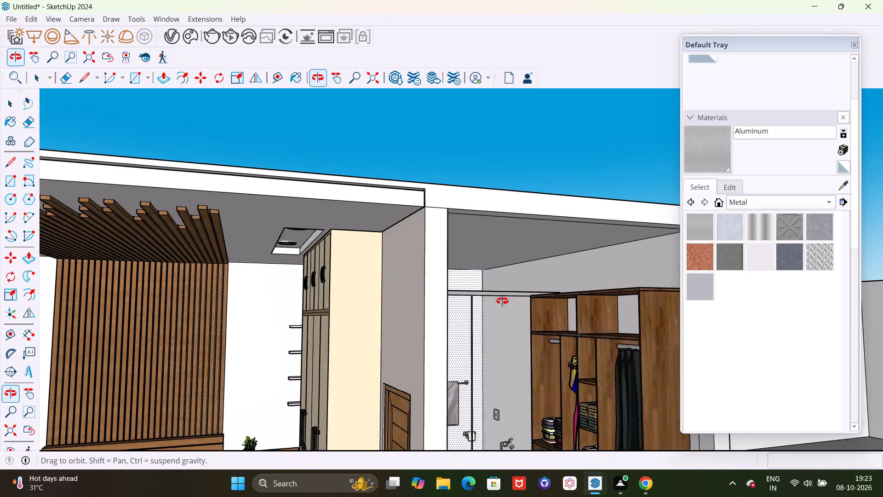
middle_drag(502, 301, 431, 311)
scroll(403, 287, down, 3)
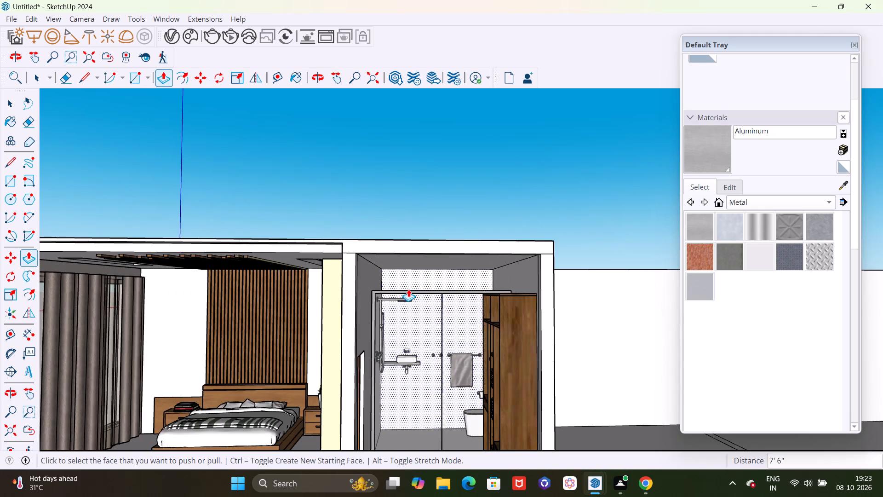
middle_drag(408, 289, 401, 311)
scroll(393, 303, up, 8)
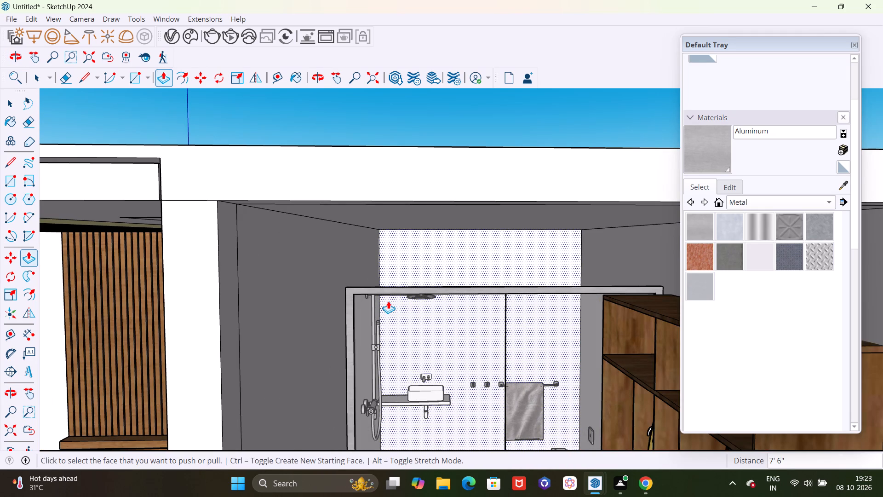
scroll(390, 301, down, 3)
middle_drag(412, 318, 411, 259)
key(space)
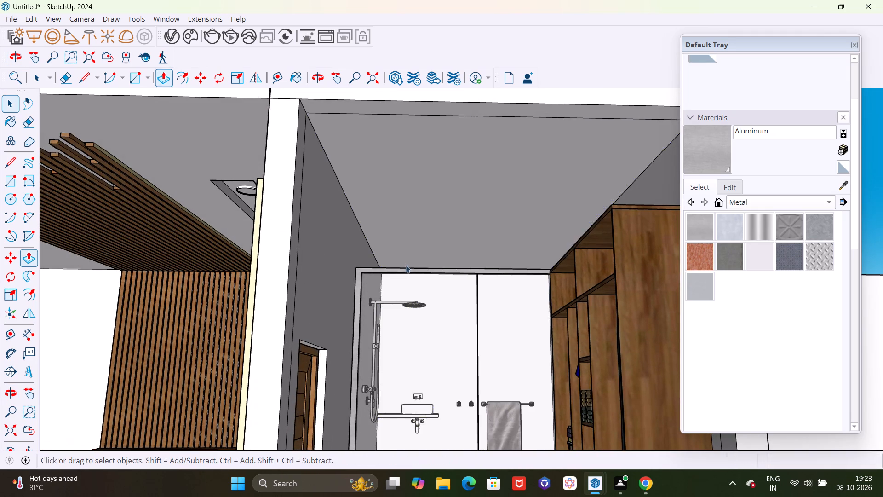
scroll(406, 270, down, 4)
middle_drag(422, 321, 437, 311)
scroll(304, 214, up, 3)
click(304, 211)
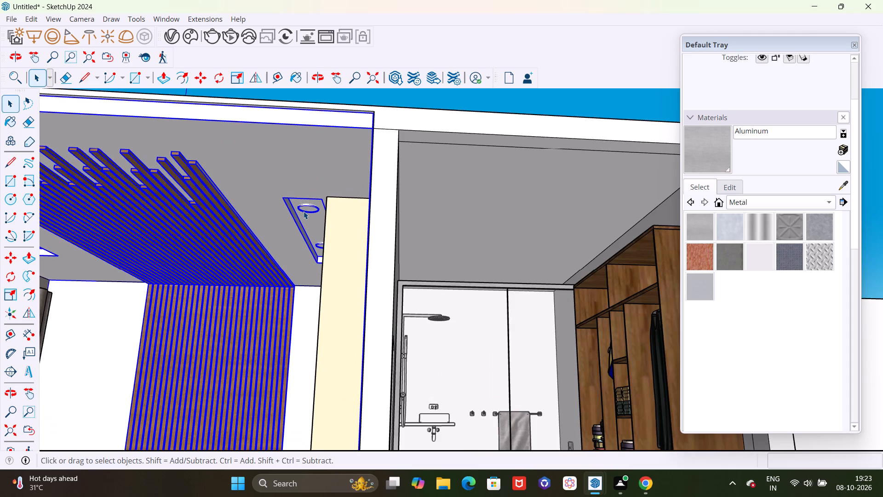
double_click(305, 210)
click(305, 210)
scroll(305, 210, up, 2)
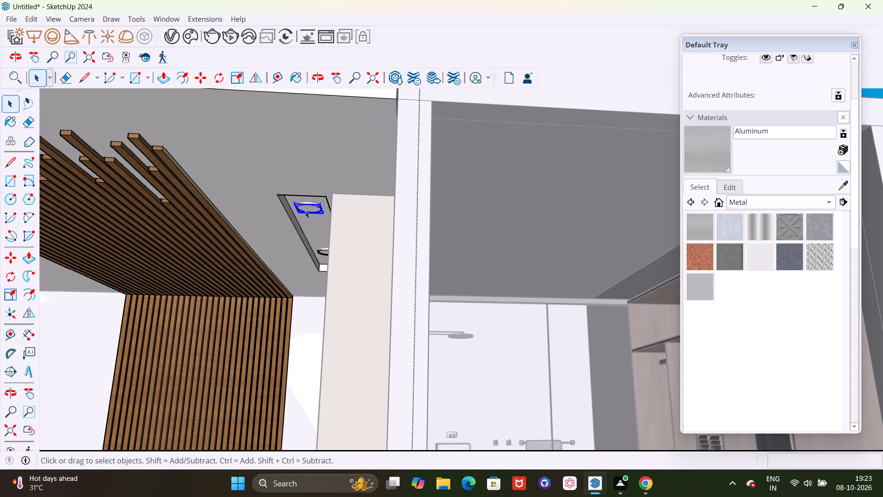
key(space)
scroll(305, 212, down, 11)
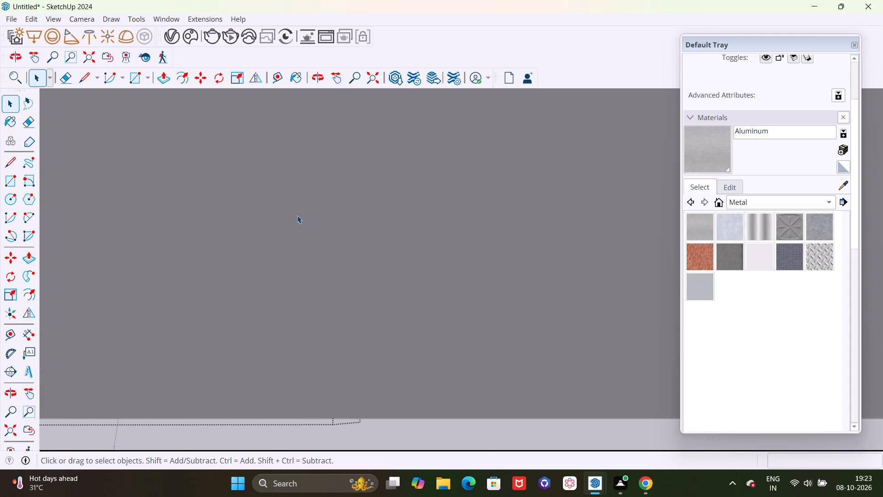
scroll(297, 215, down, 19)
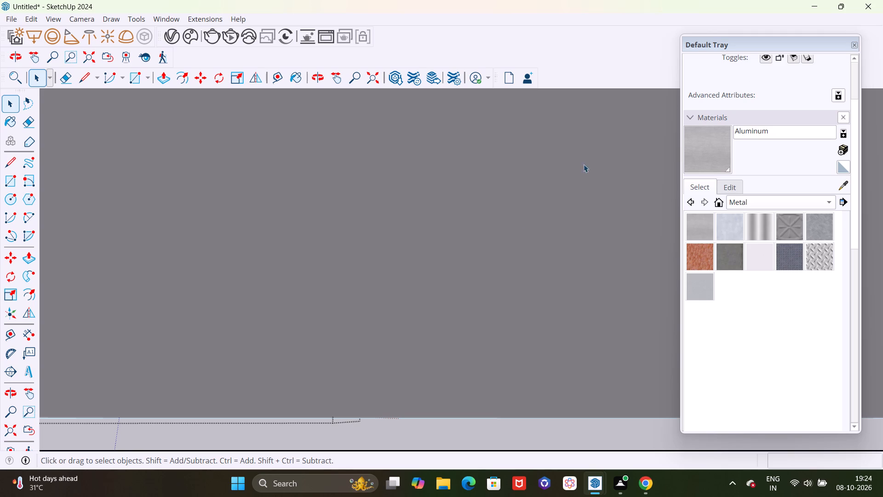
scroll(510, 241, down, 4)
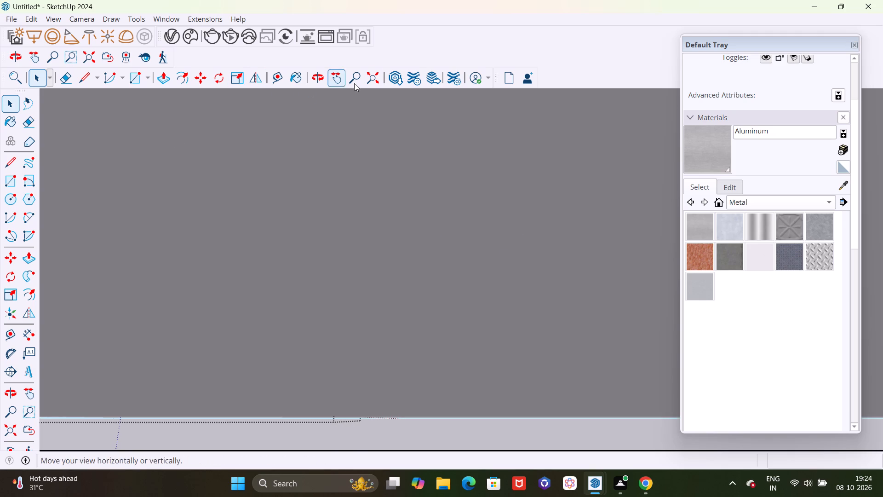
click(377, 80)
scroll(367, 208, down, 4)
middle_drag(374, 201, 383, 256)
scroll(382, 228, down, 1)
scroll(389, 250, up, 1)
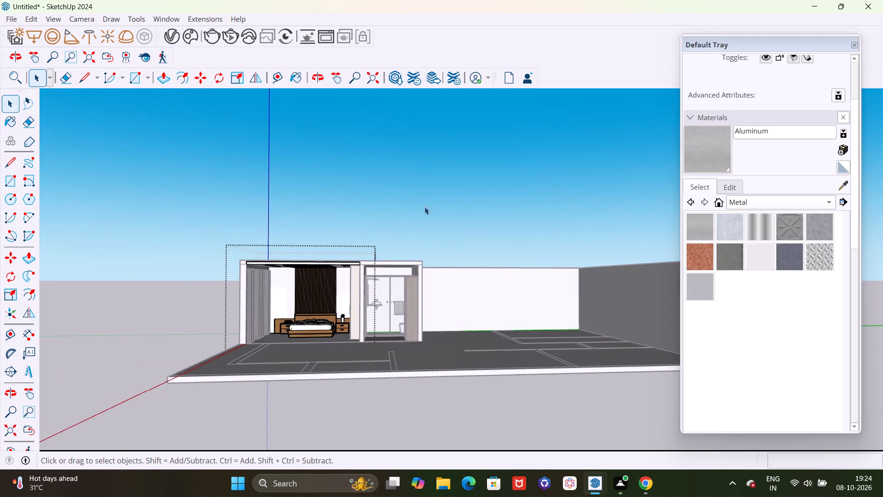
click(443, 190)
Offset the outline of the bathroom ceiling face inward by about 1' 11 3/4" and deselect the face.
scroll(409, 245, up, 10)
middle_drag(384, 339, 376, 269)
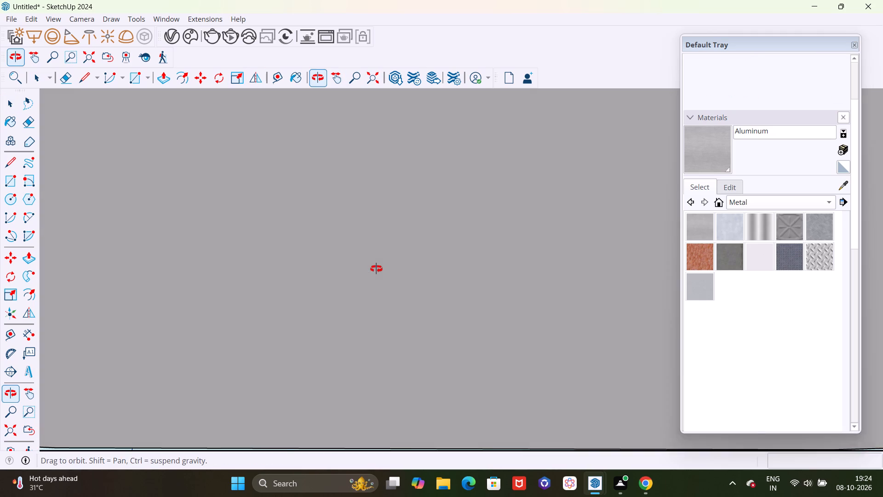
middle_drag(376, 269, 400, 289)
scroll(399, 288, up, 2)
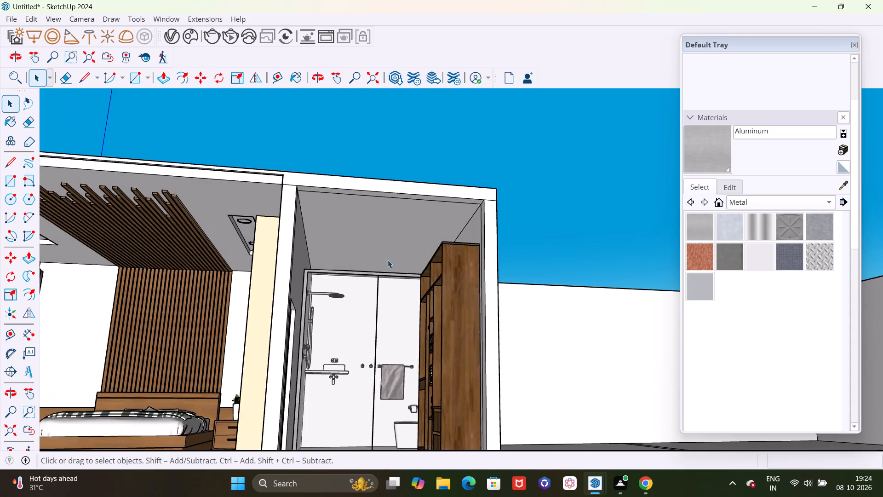
scroll(388, 260, up, 2)
click(379, 227)
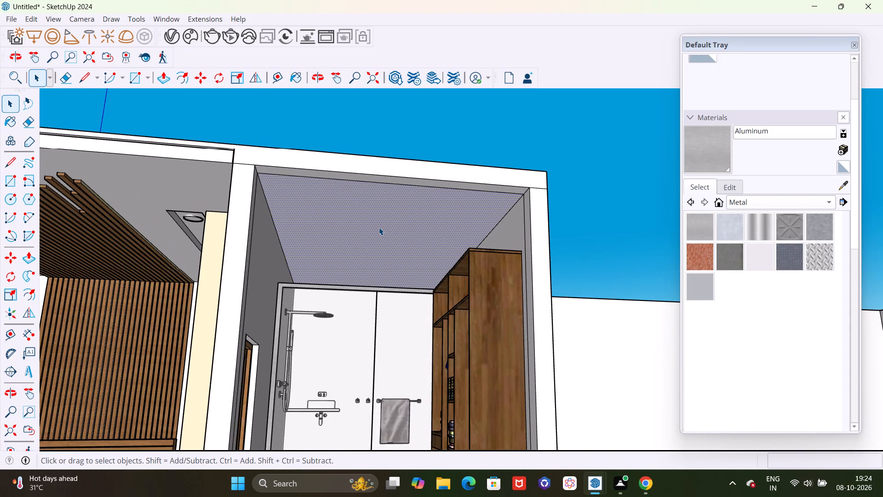
key(f)
click(379, 227)
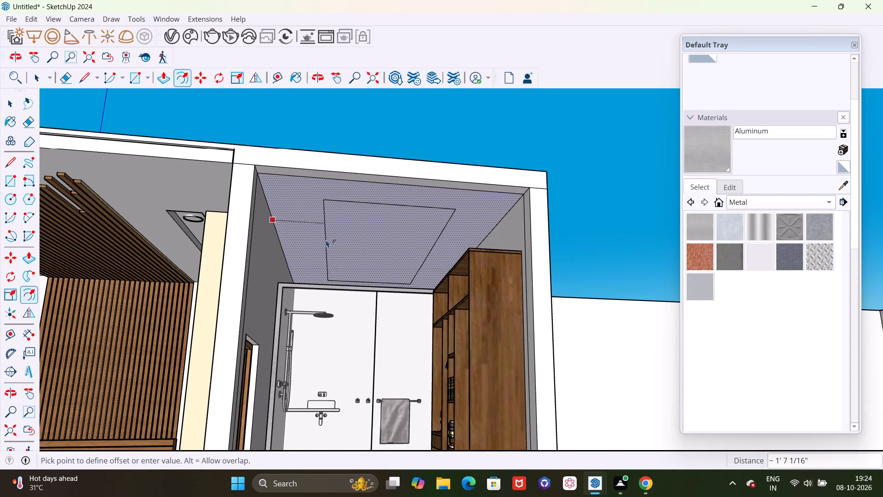
click(337, 237)
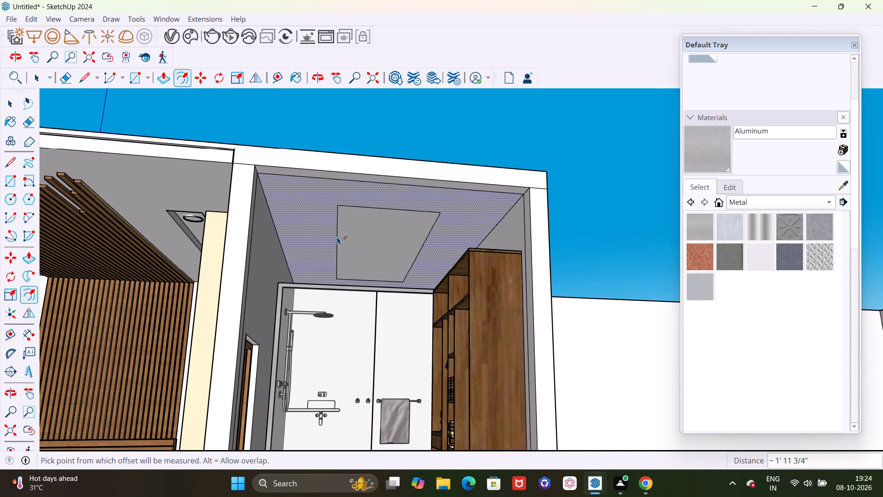
middle_drag(387, 236, 387, 240)
key(space)
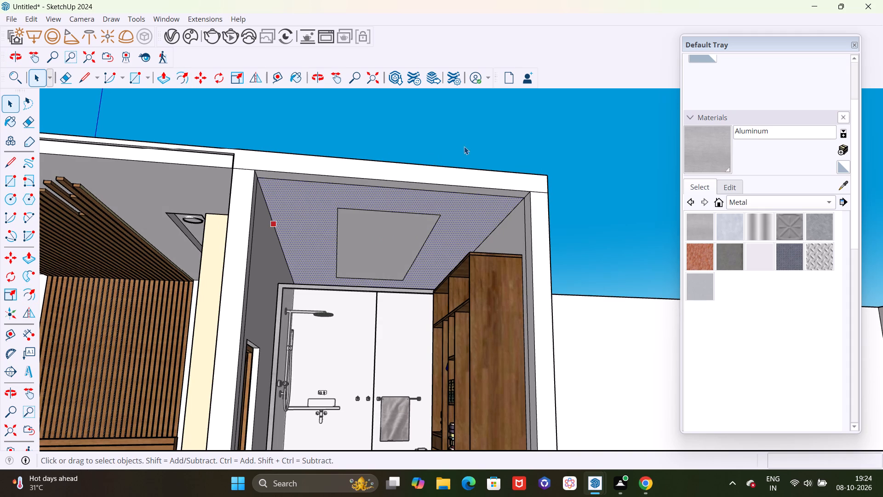
click(479, 141)
Push/Pull the inner rectangle of the bathroom ceiling 4" up into the slab to form a recess.
scroll(394, 247, up, 4)
scroll(365, 238, down, 3)
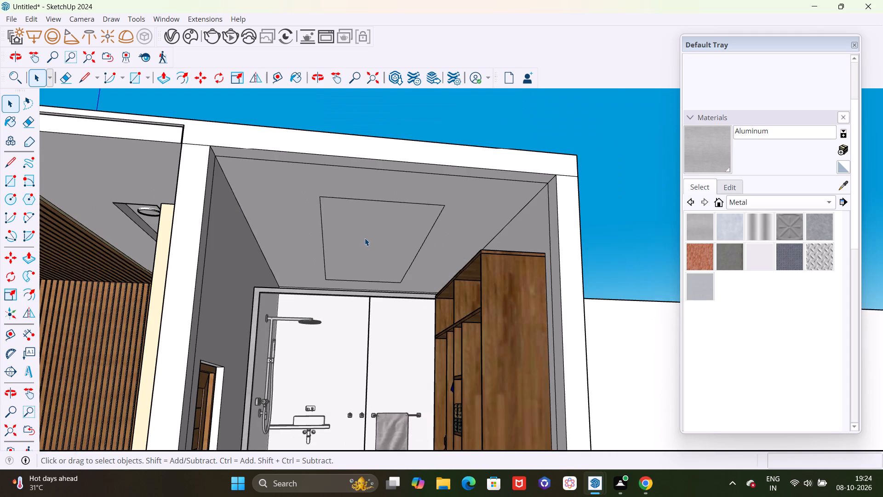
key(p)
click(362, 238)
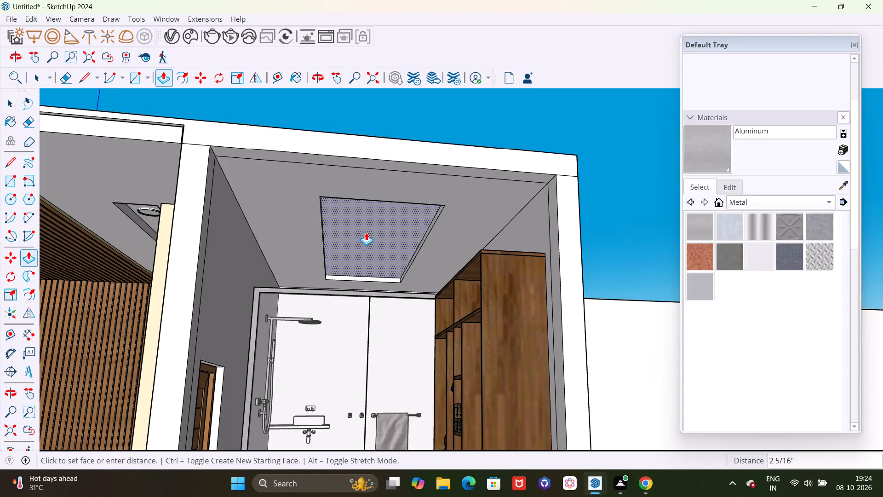
middle_drag(367, 229, 329, 251)
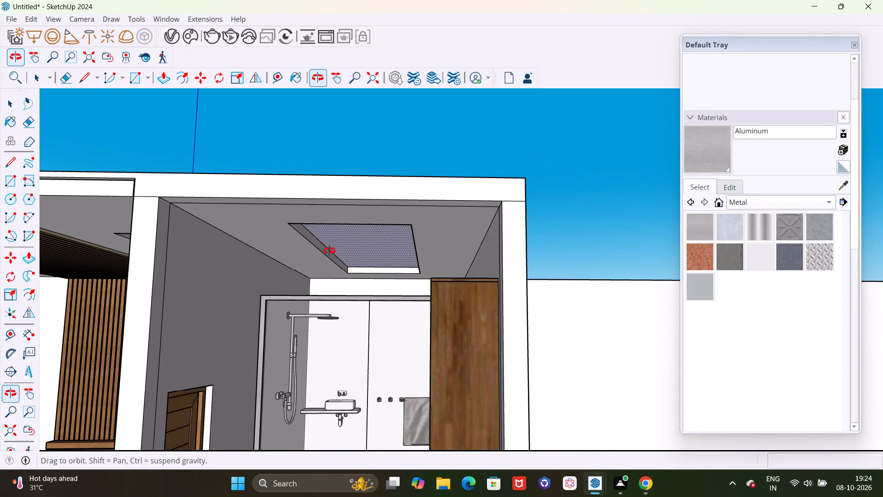
middle_drag(329, 251, 325, 257)
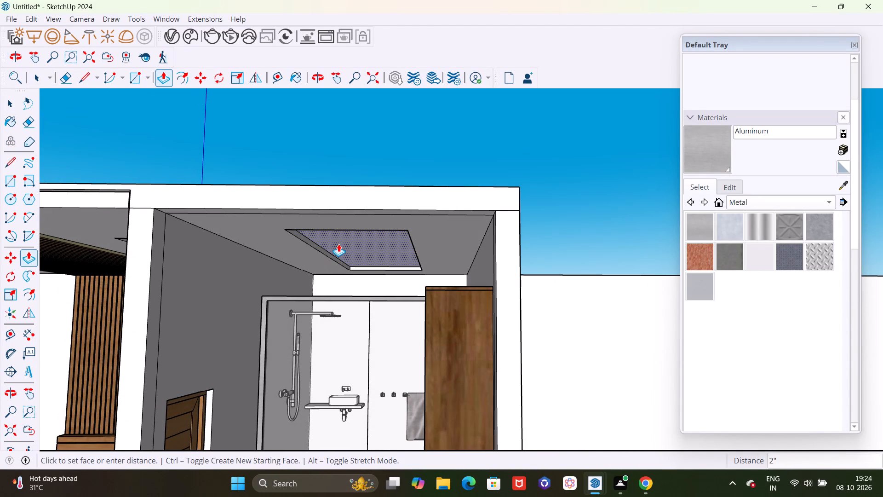
key(4)
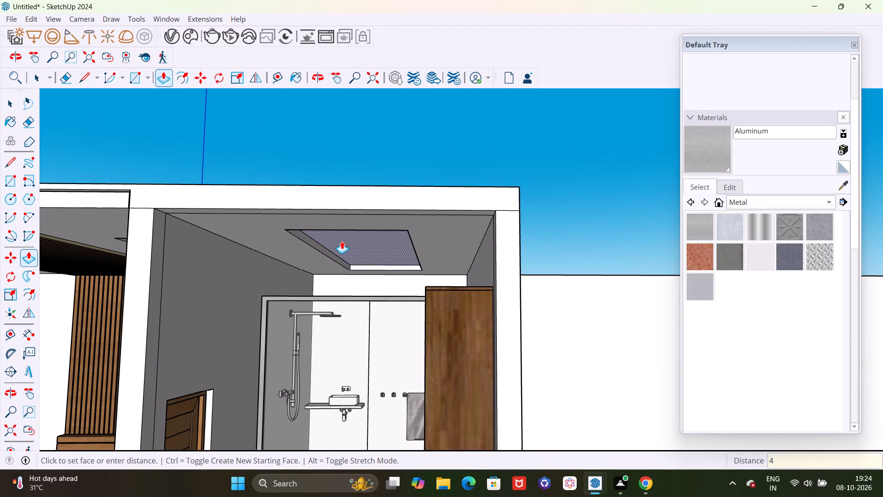
key(shift+quotedbl)
key(Return)
Select the four bottom edges of the bathroom ceiling recess and copy them 2" up its side walls.
middle_drag(345, 248, 345, 264)
scroll(349, 264, up, 8)
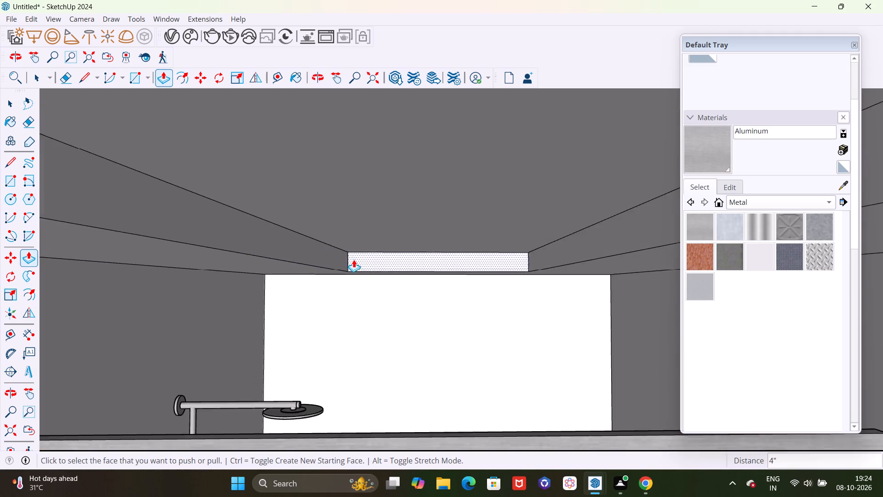
scroll(354, 260, up, 2)
middle_drag(362, 286, 382, 266)
key(space)
click(380, 262)
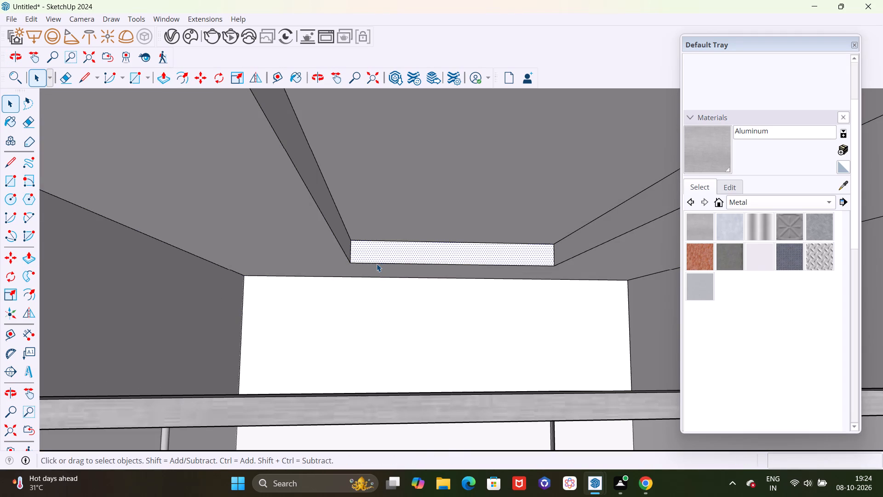
click(377, 264)
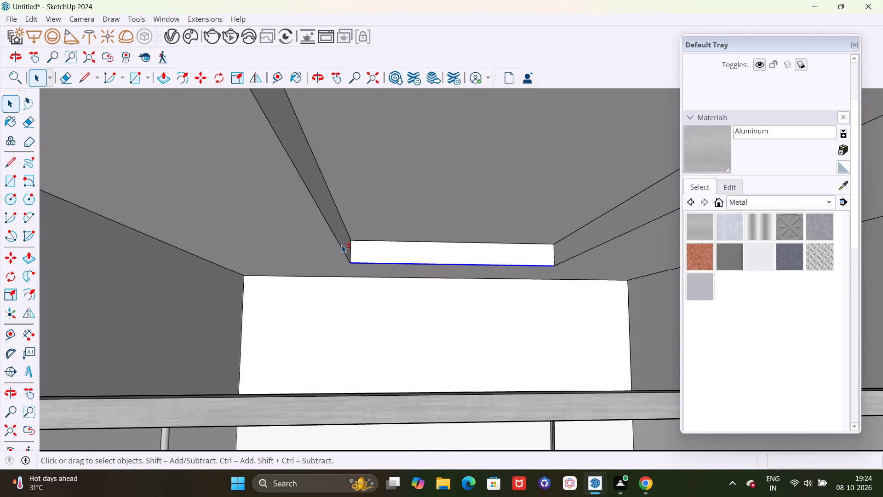
shift+click(341, 245)
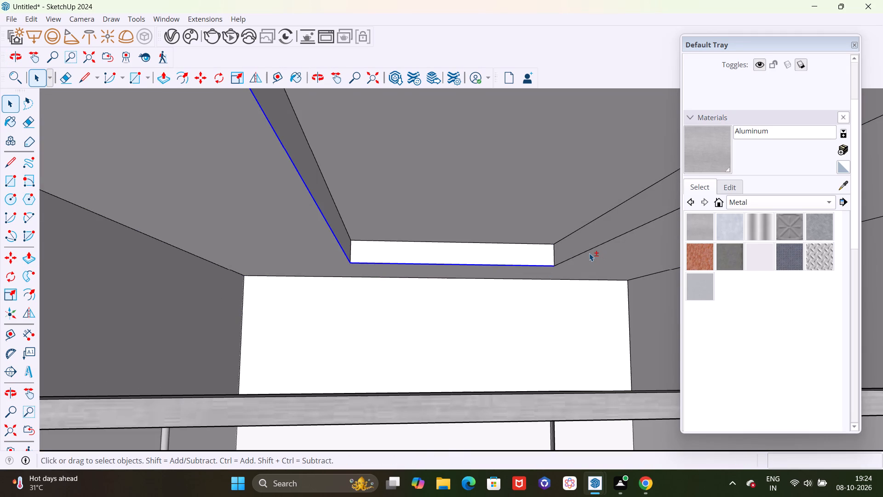
shift+click(589, 251)
scroll(446, 279, down, 5)
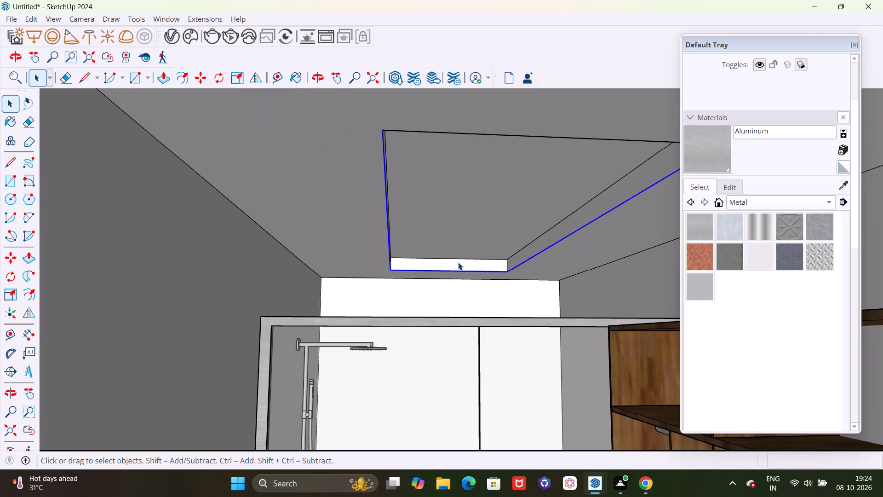
shift+click(541, 139)
middle_drag(446, 220, 386, 237)
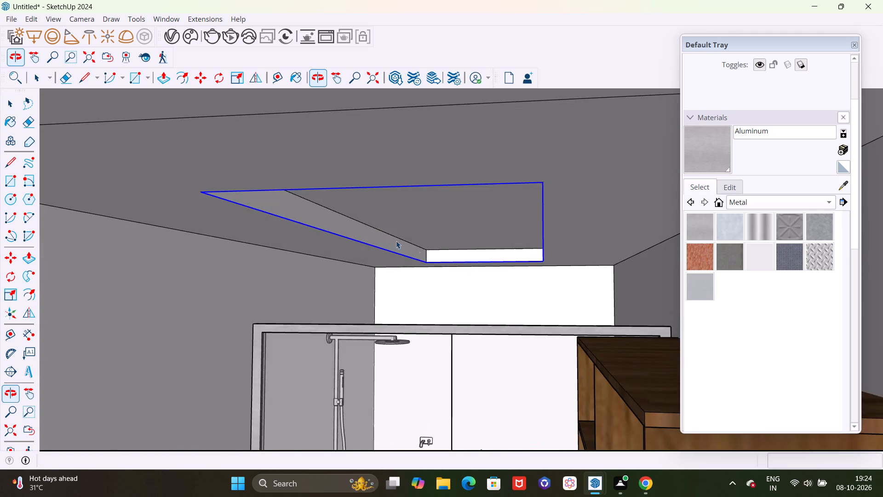
scroll(425, 251, up, 11)
key(m)
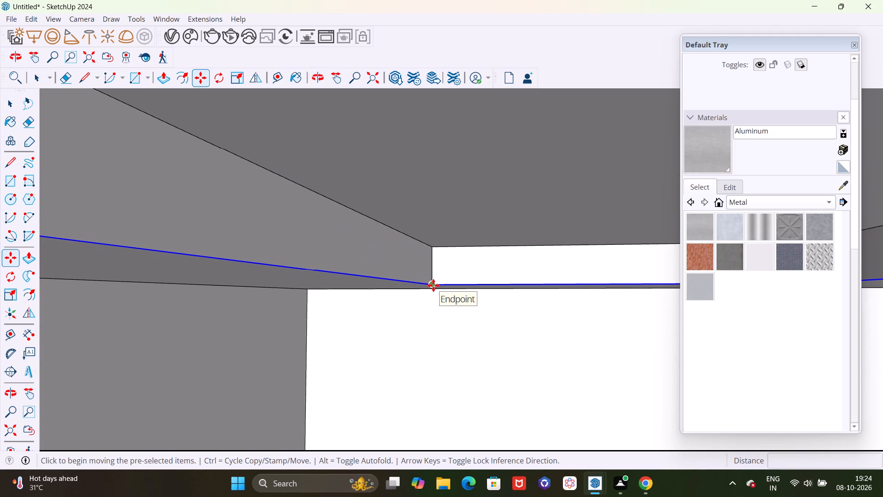
click(433, 285)
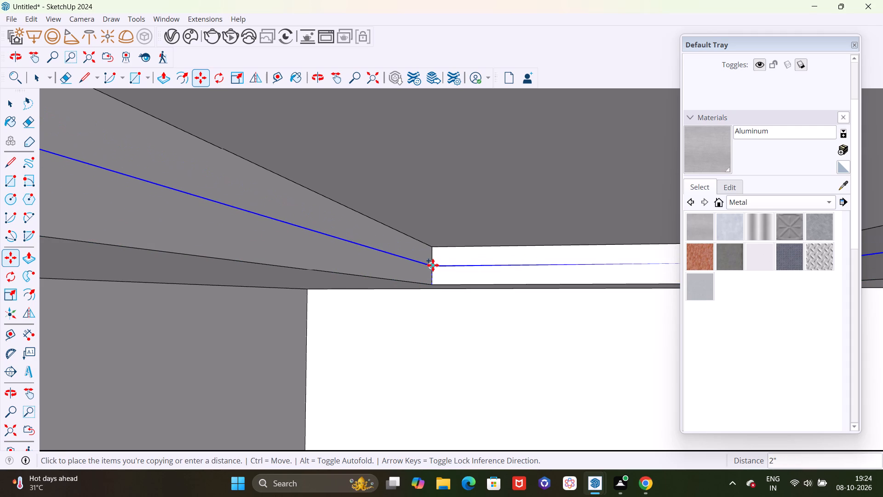
click(433, 265)
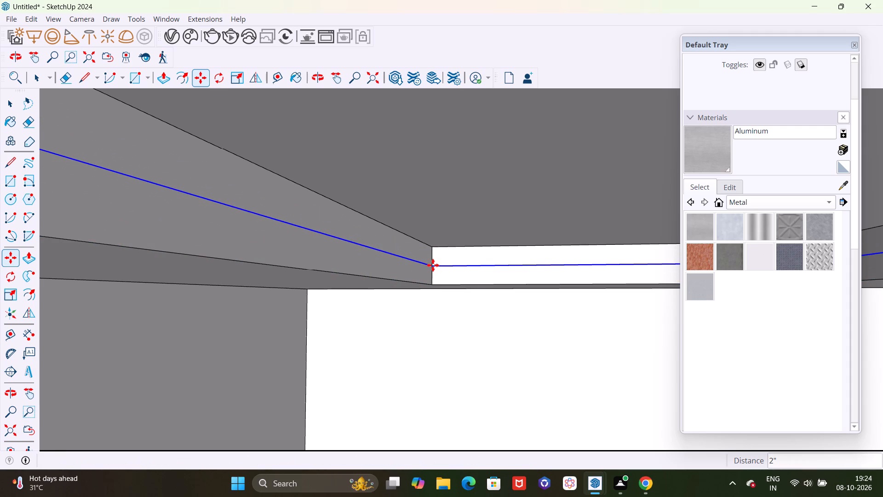
Push/Pull the upper strips of three side walls of the bathroom ceiling recess 2" outward into the slab.
key(p)
click(406, 244)
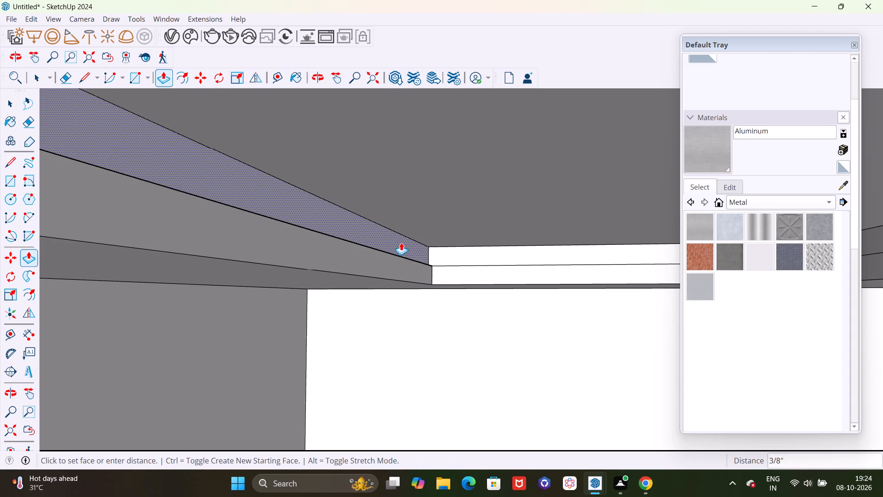
key(2)
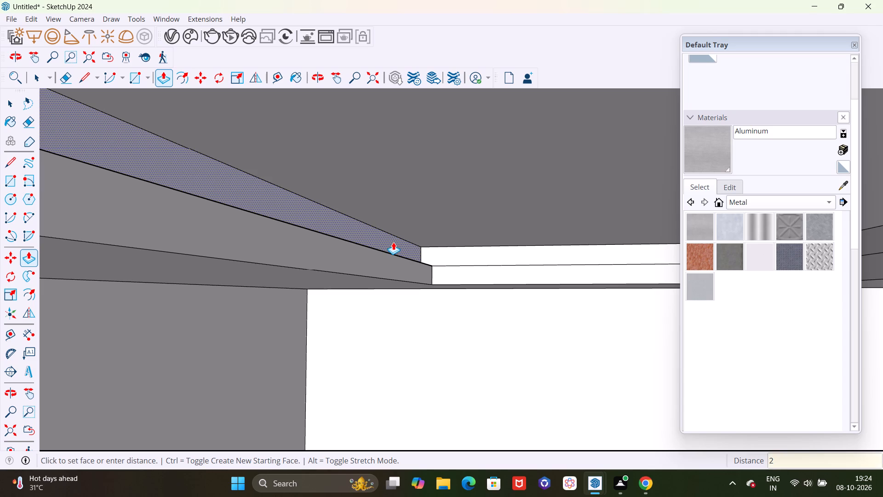
key(shift+quotedbl)
key(Return)
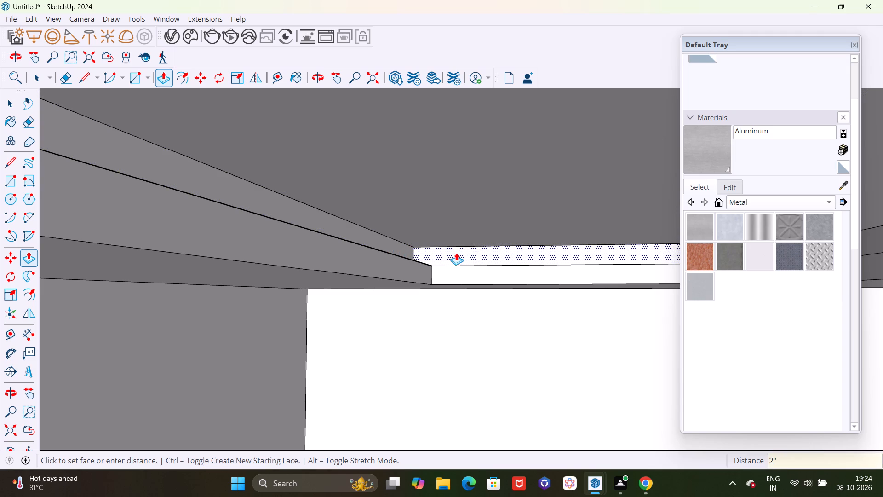
double_click(459, 253)
scroll(424, 254, down, 2)
middle_drag(427, 259, 443, 263)
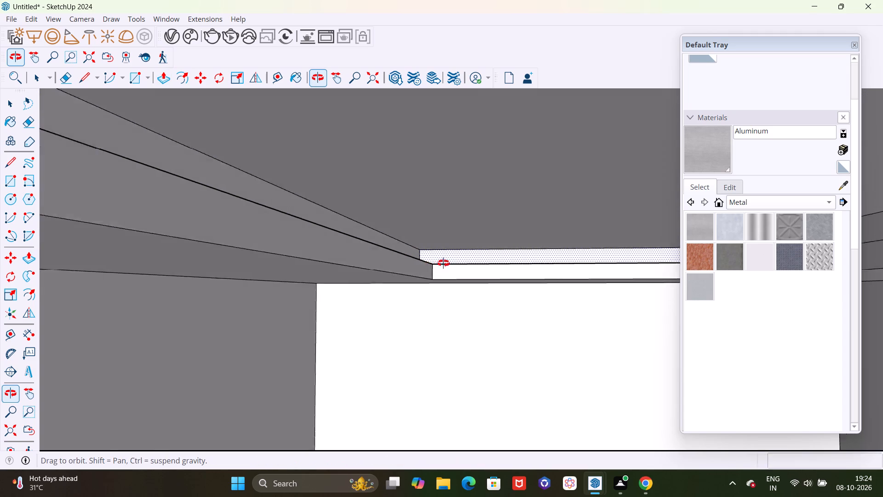
middle_drag(443, 263, 460, 265)
drag(766, 42, 530, 170)
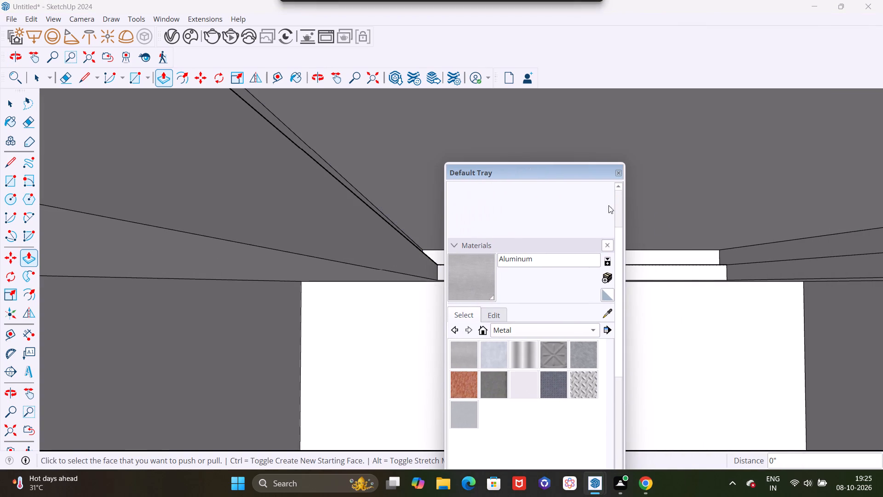
double_click(793, 245)
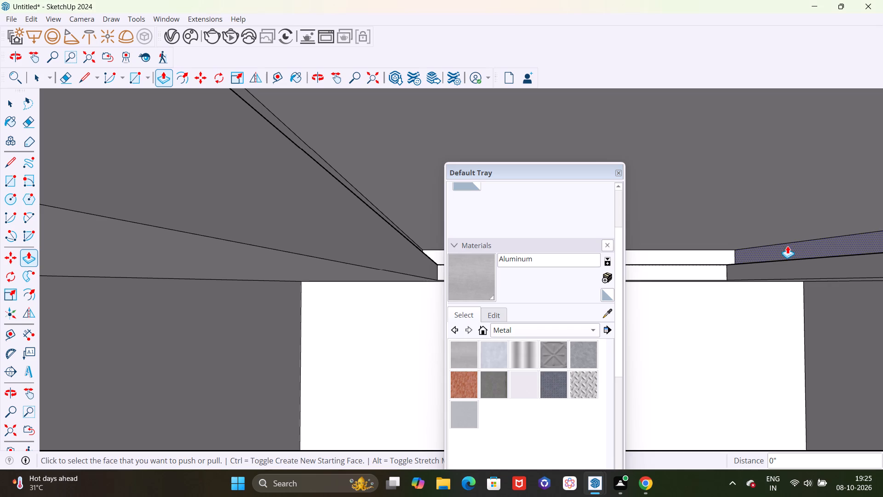
Move the Default Tray aside so it clears the view of the bathroom ceiling recess.
scroll(500, 230, down, 4)
drag(552, 171, 814, 171)
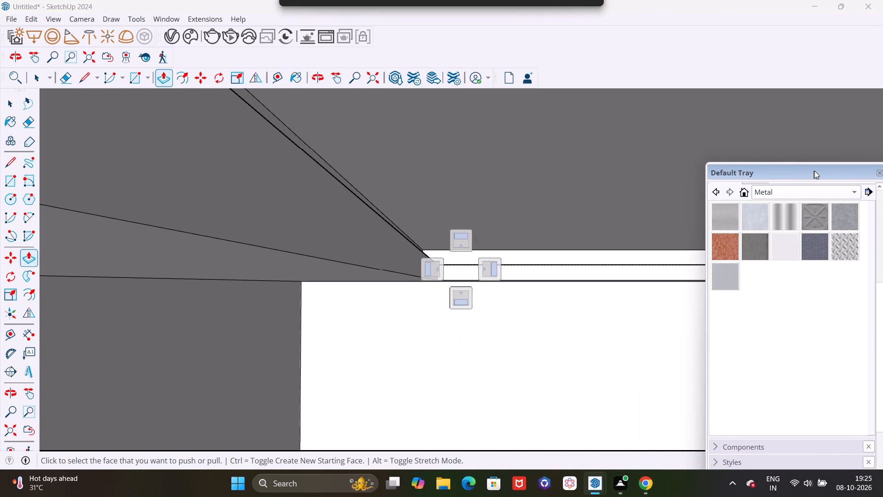
drag(814, 171, 818, 121)
Push/Pull the upper strip on the remaining fourth side wall of the bathroom ceiling recess 2" outward to complete the cove.
scroll(798, 213, down, 4)
scroll(784, 244, up, 3)
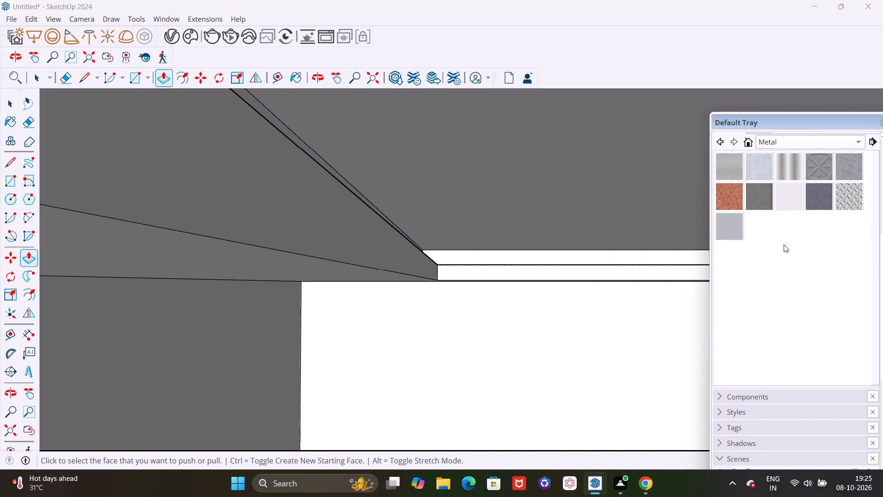
scroll(784, 244, up, 1)
scroll(745, 264, down, 4)
scroll(519, 268, down, 16)
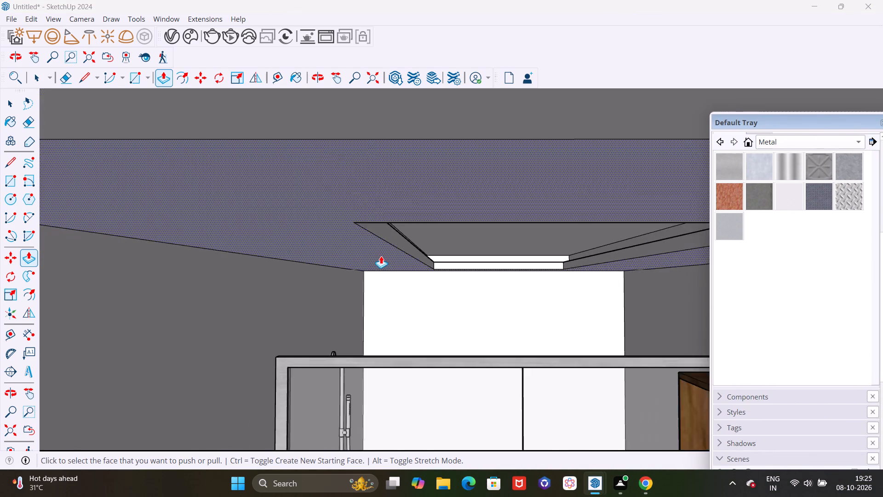
scroll(381, 256, down, 17)
scroll(406, 260, up, 11)
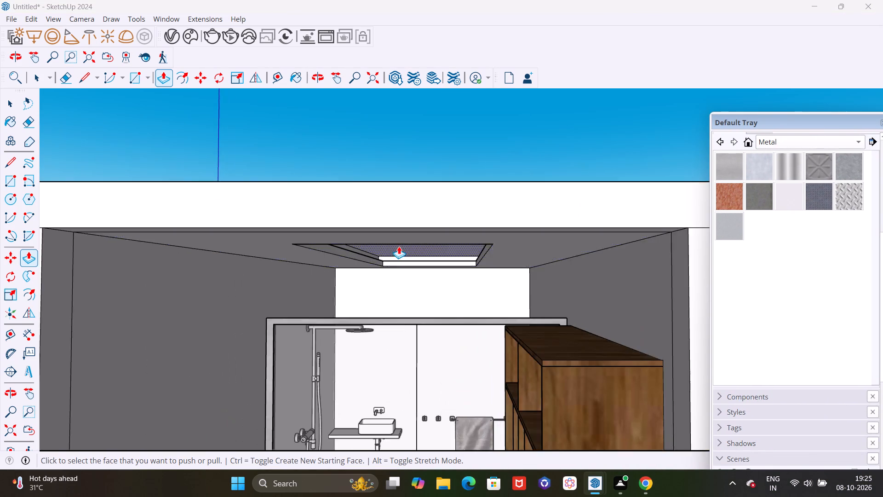
scroll(399, 246, up, 14)
scroll(395, 257, down, 14)
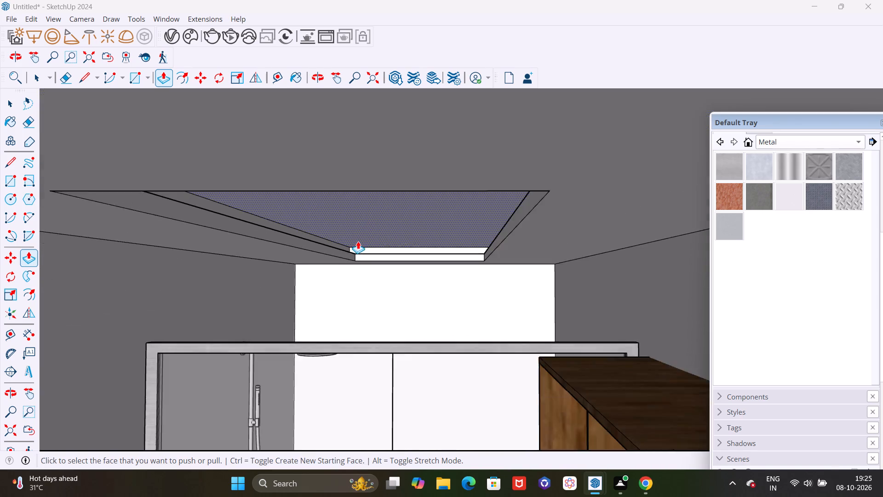
scroll(358, 241, down, 5)
middle_drag(360, 240, 459, 160)
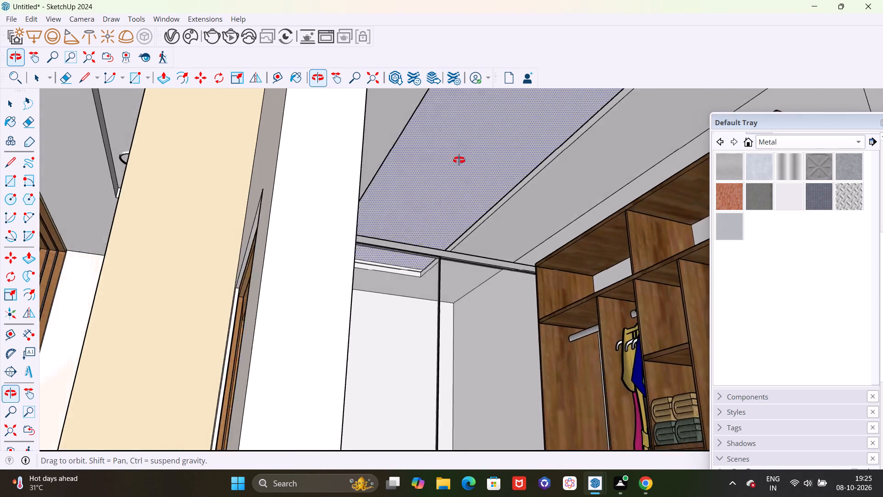
middle_drag(459, 160, 390, 189)
scroll(356, 183, down, 17)
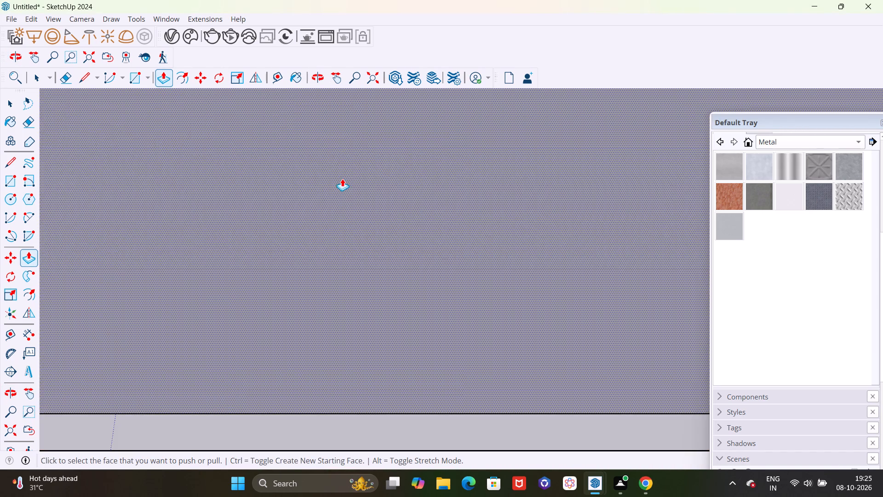
scroll(342, 179, down, 3)
middle_drag(342, 182, 365, 386)
scroll(384, 261, down, 20)
scroll(384, 261, down, 4)
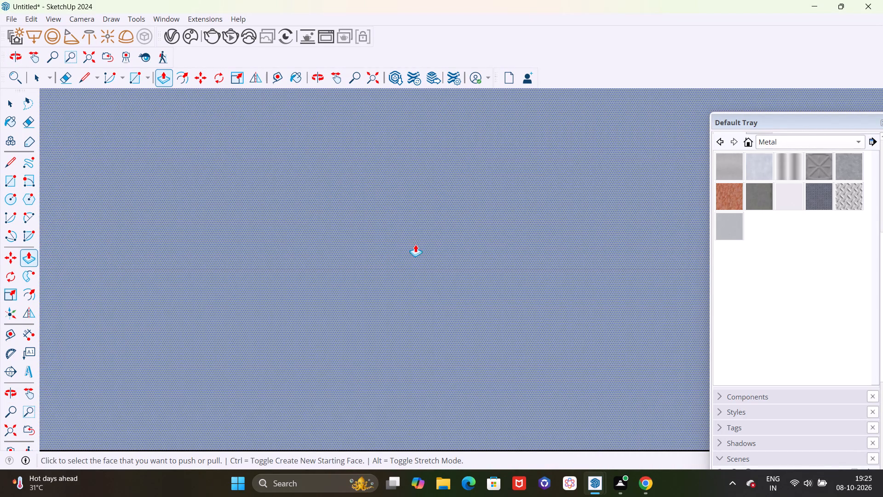
scroll(415, 244, down, 1)
key(space)
scroll(415, 250, down, 20)
scroll(415, 250, down, 9)
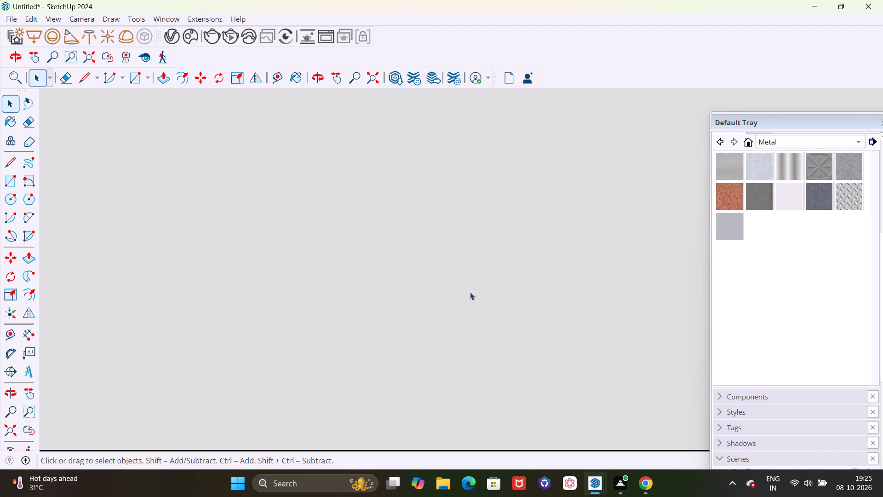
scroll(470, 292, down, 20)
scroll(470, 292, down, 20)
scroll(470, 292, down, 4)
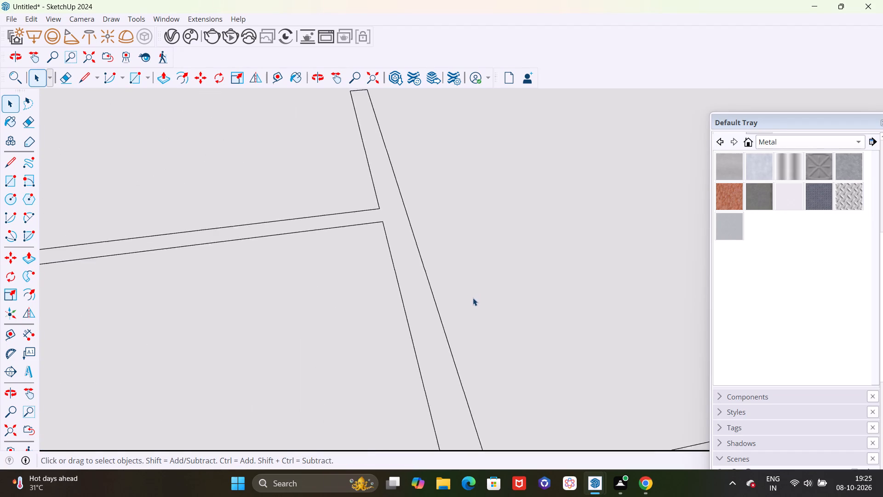
scroll(473, 298, down, 20)
scroll(473, 298, down, 5)
middle_drag(398, 298, 508, 224)
scroll(445, 209, up, 18)
middle_drag(425, 235, 457, 153)
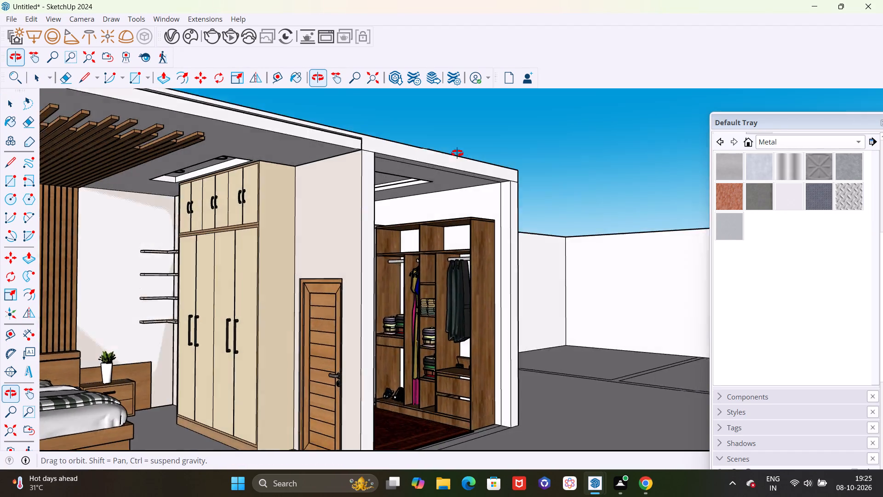
middle_drag(457, 153, 468, 144)
scroll(468, 149, up, 20)
scroll(468, 149, up, 2)
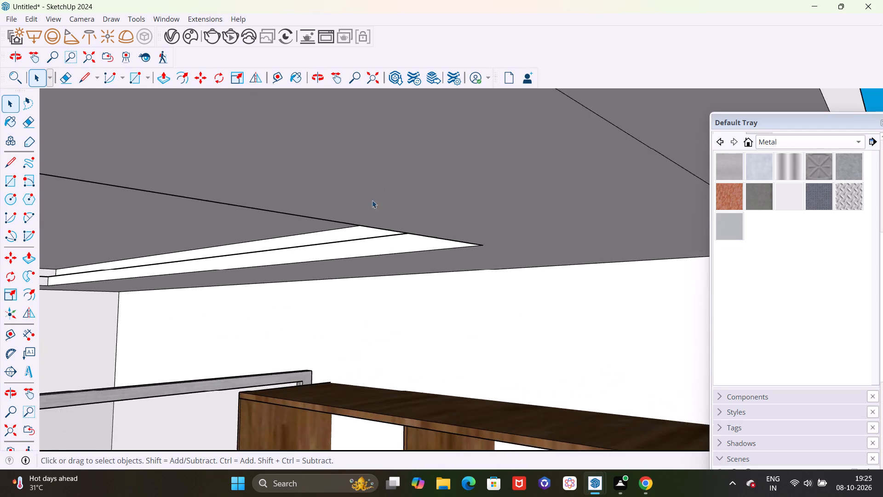
middle_drag(387, 199, 587, 195)
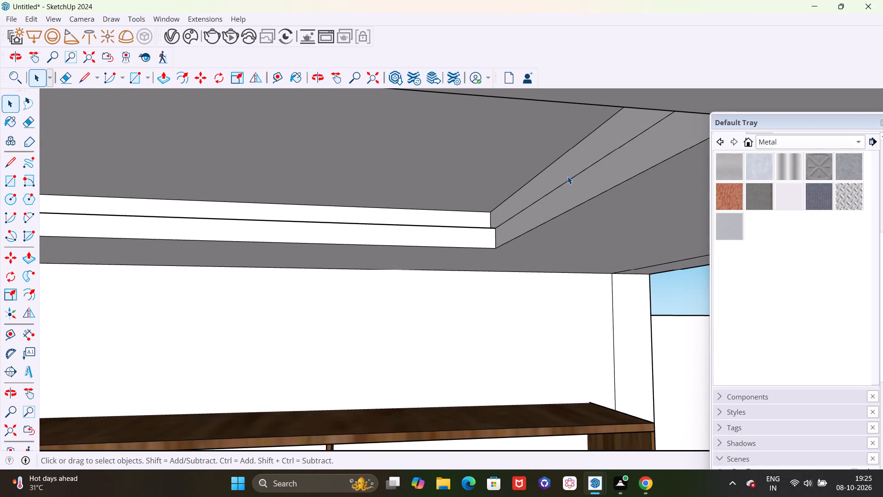
key(p)
click(566, 170)
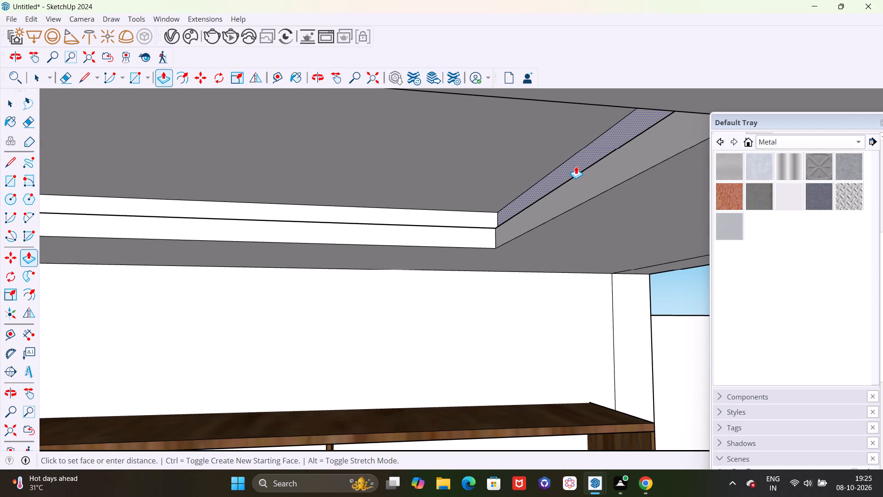
text(2")
key(Return)
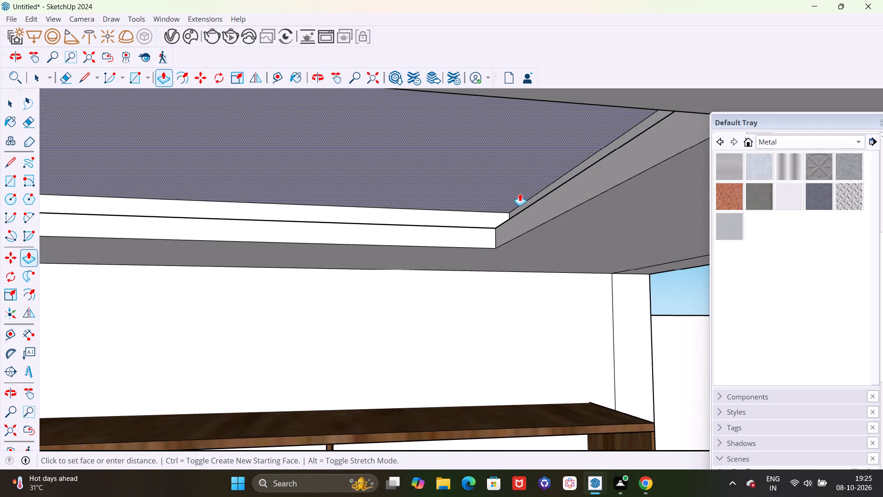
key(space)
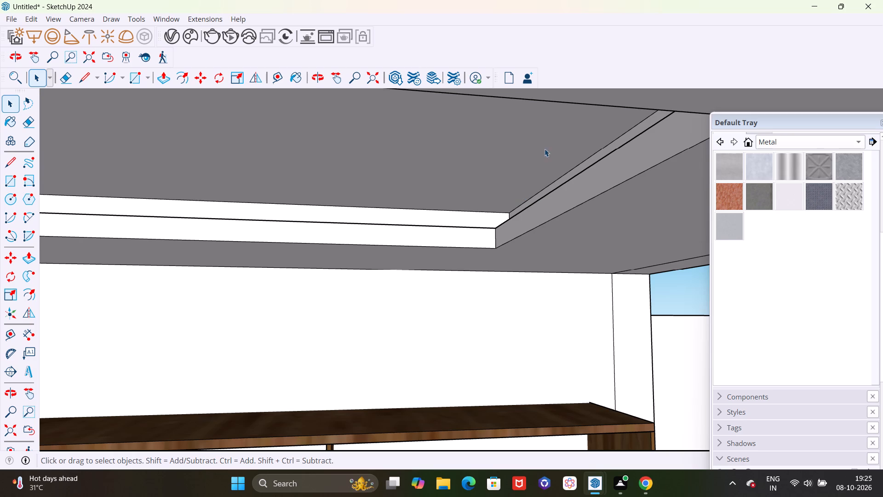
Open the V-Ray Asset Editor and reposition its window so the whole asset list is visible.
click(176, 38)
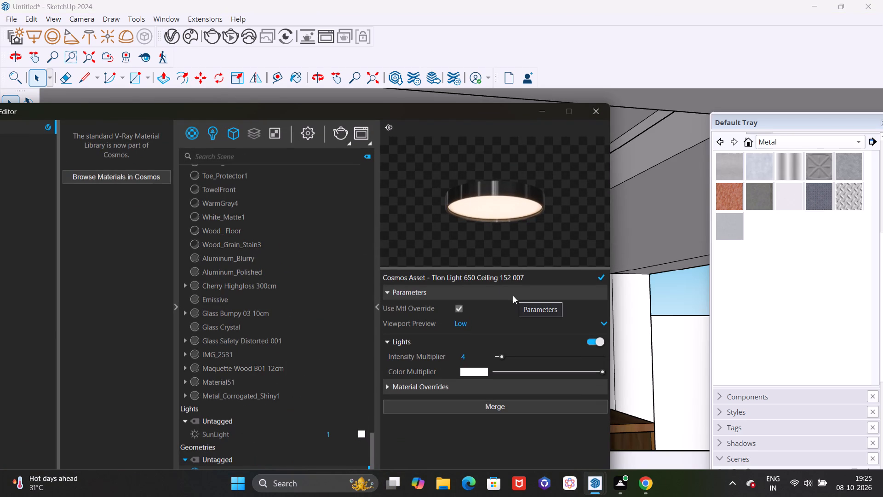
scroll(262, 270, down, 2)
scroll(232, 349, down, 3)
scroll(229, 183, up, 3)
scroll(239, 179, down, 5)
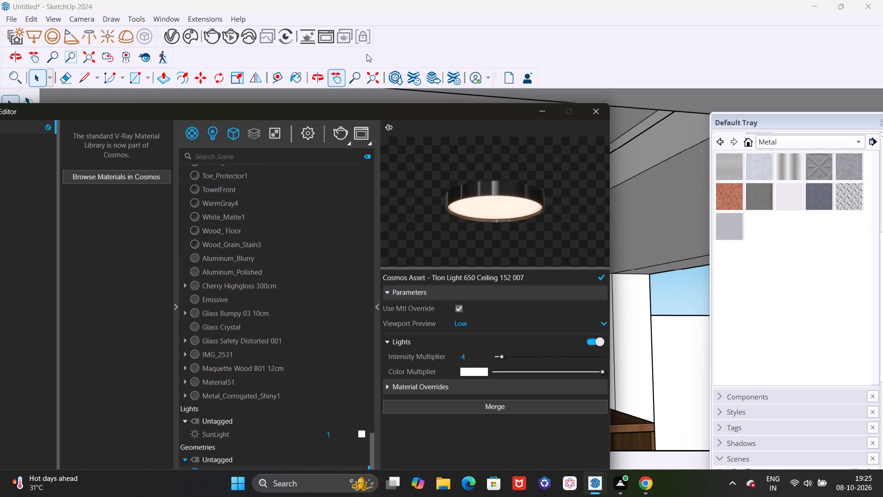
drag(357, 92, 351, 20)
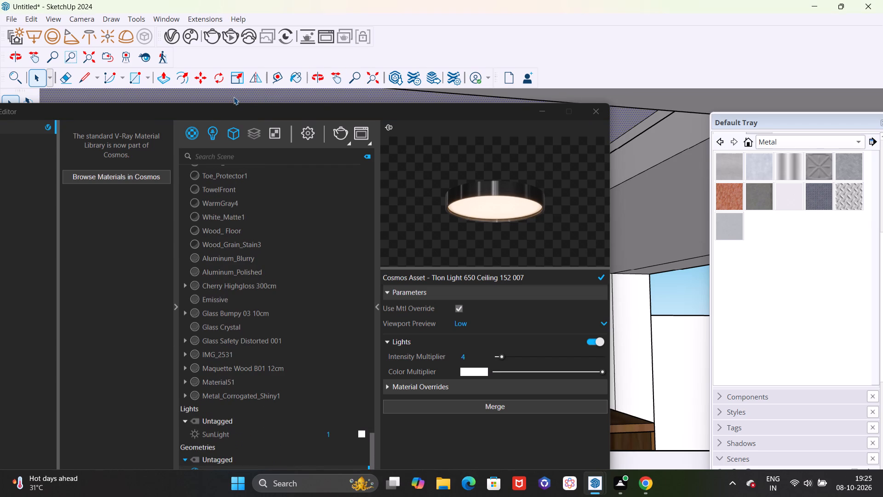
drag(234, 97, 242, 78)
drag(202, 113, 228, 32)
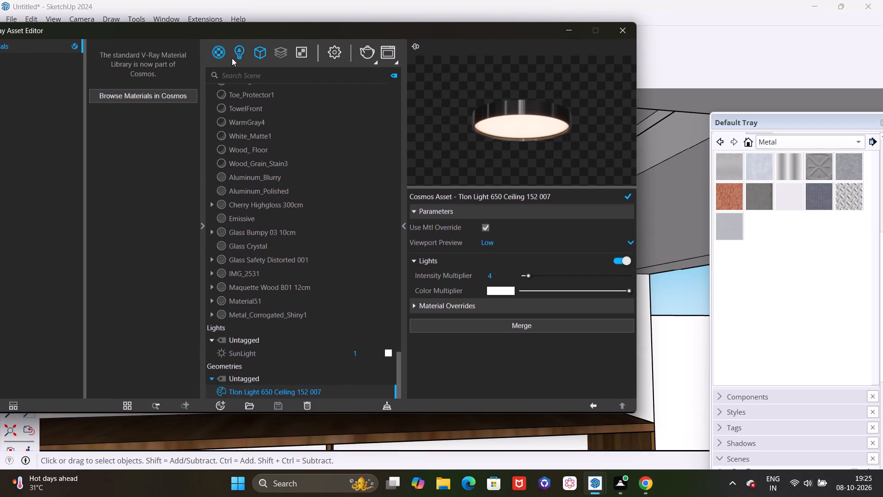
Browse the scene's V-Ray materials, lights and geometries, and inspect the settings of the existing Emissive material.
scroll(291, 175, down, 4)
scroll(298, 189, up, 7)
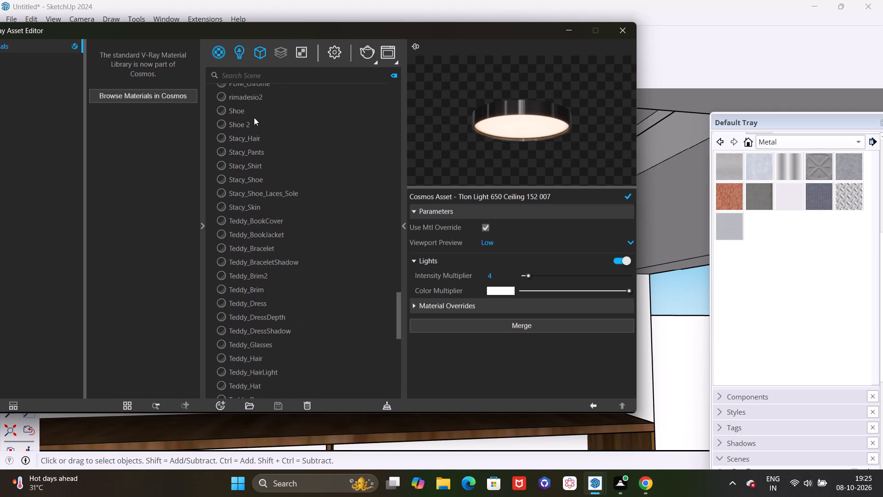
click(240, 55)
click(221, 55)
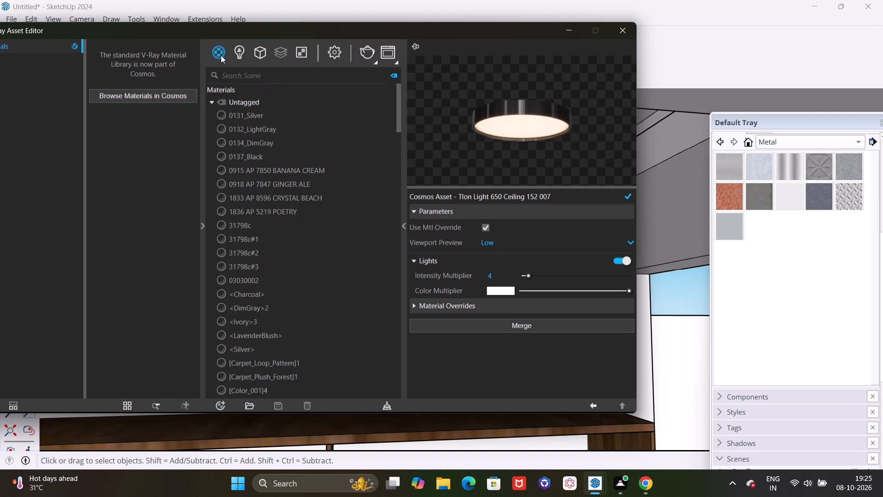
scroll(280, 209, down, 4)
scroll(293, 206, down, 20)
scroll(293, 206, down, 2)
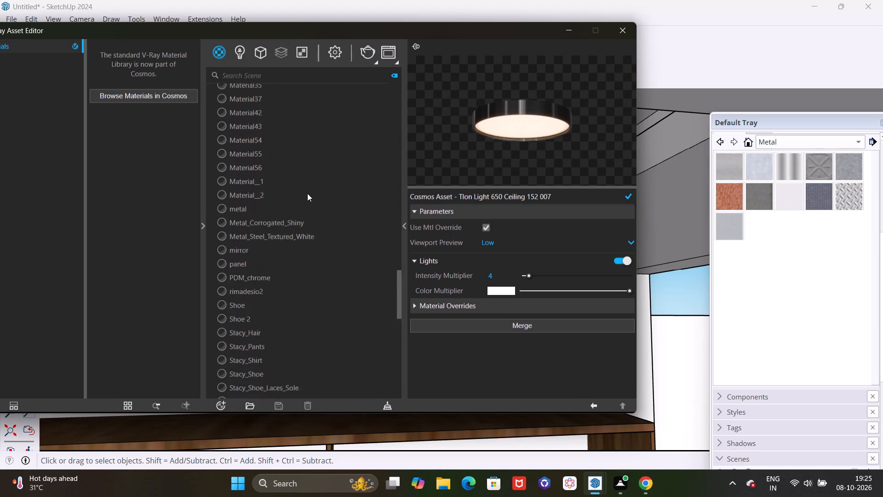
scroll(307, 193, down, 1)
click(238, 54)
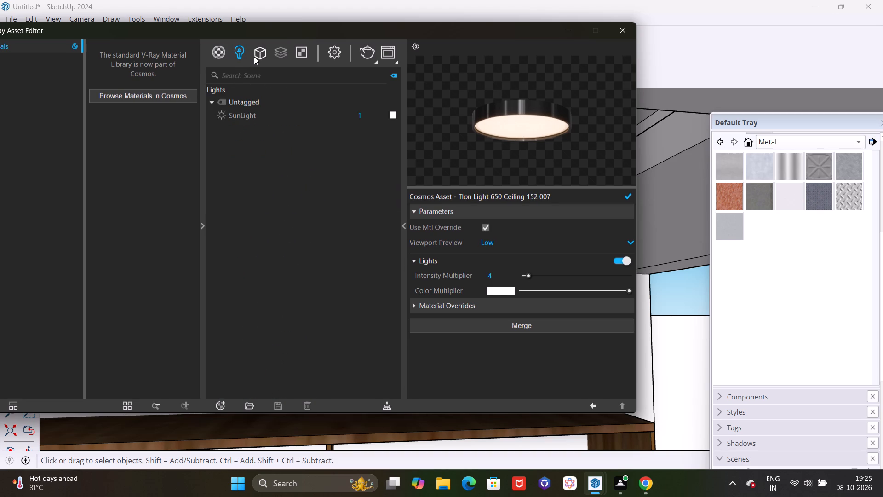
click(254, 57)
click(275, 56)
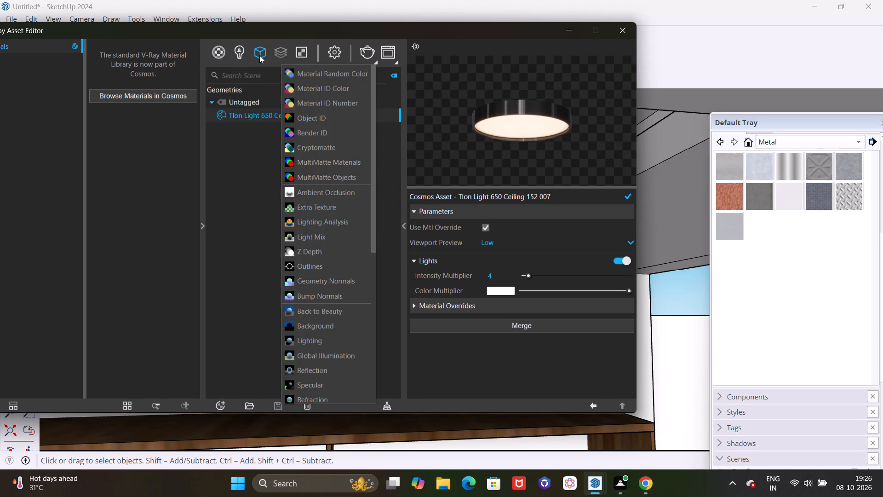
click(254, 55)
click(241, 52)
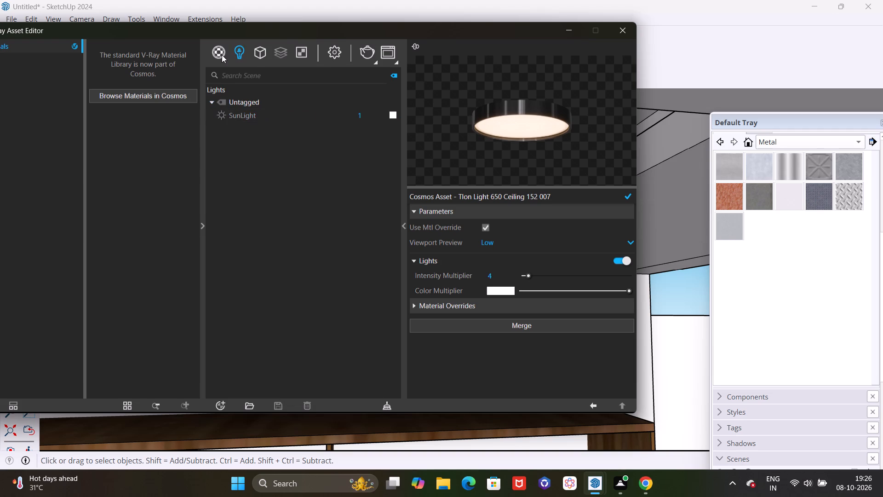
click(222, 55)
scroll(269, 139, down, 20)
scroll(269, 139, down, 8)
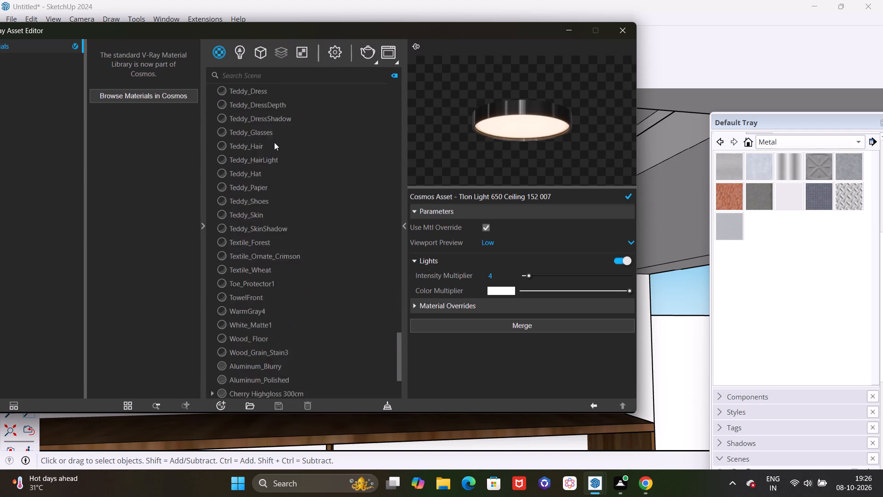
scroll(274, 142, down, 19)
scroll(274, 142, down, 7)
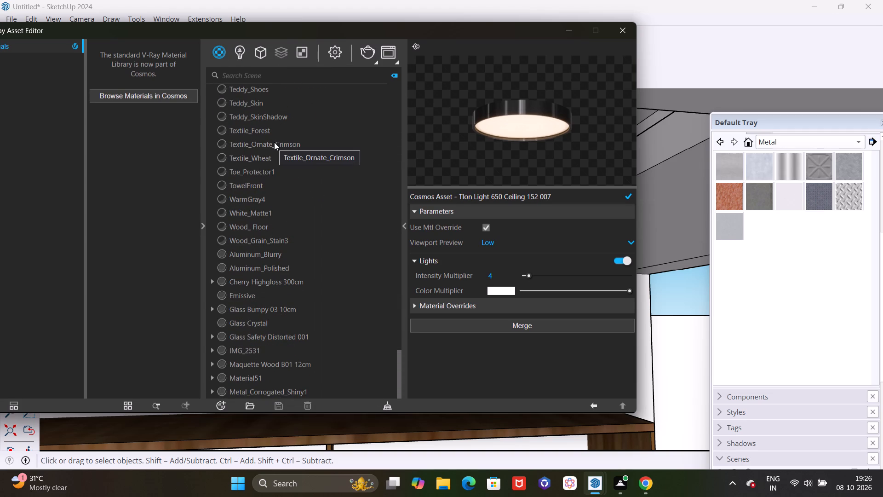
click(277, 298)
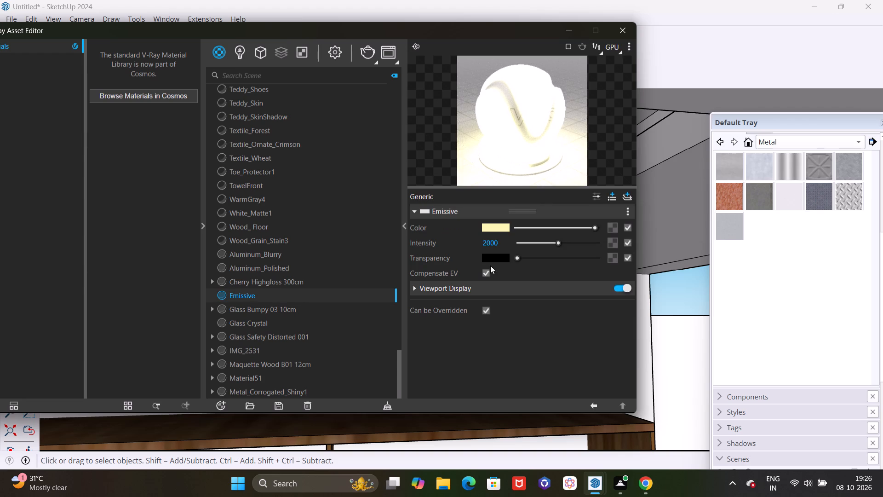
scroll(768, 222, up, 5)
scroll(762, 238, down, 6)
Move the Default Tray beside the asset editor, fully on screen, with its Materials section showing the current swatch.
drag(789, 121, 743, 54)
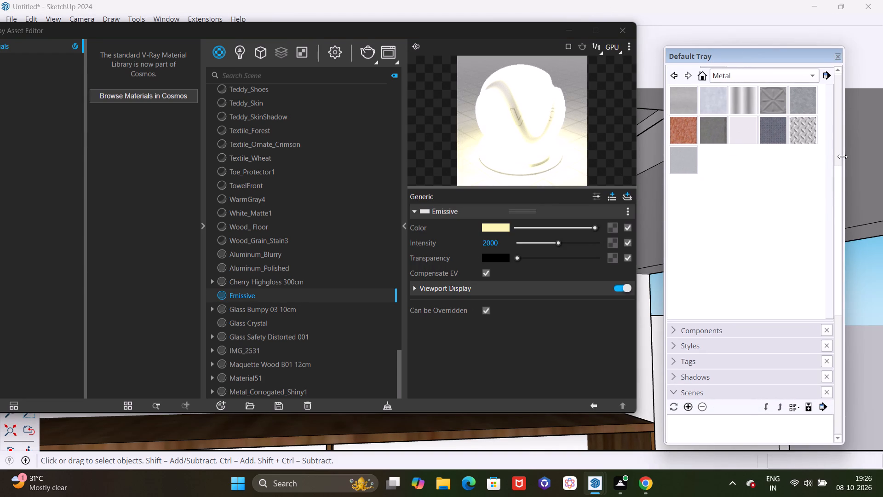
drag(843, 156, 843, 161)
scroll(787, 200, up, 5)
scroll(787, 200, down, 12)
drag(837, 145, 840, 167)
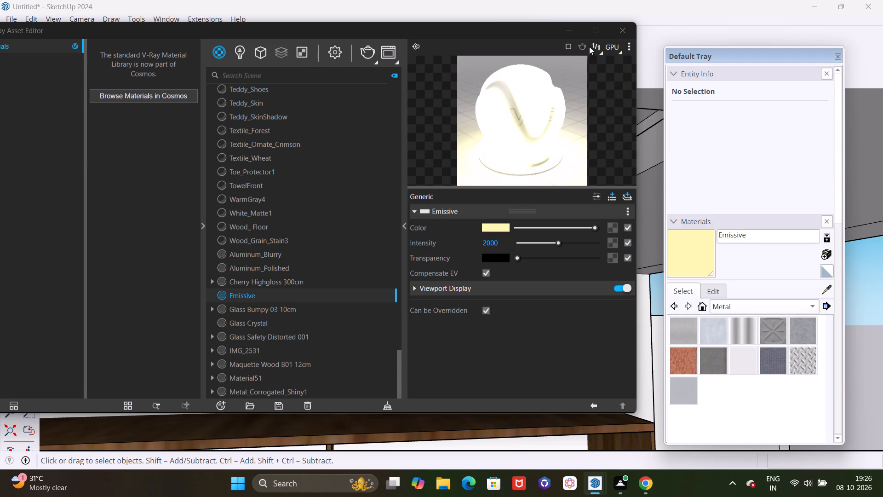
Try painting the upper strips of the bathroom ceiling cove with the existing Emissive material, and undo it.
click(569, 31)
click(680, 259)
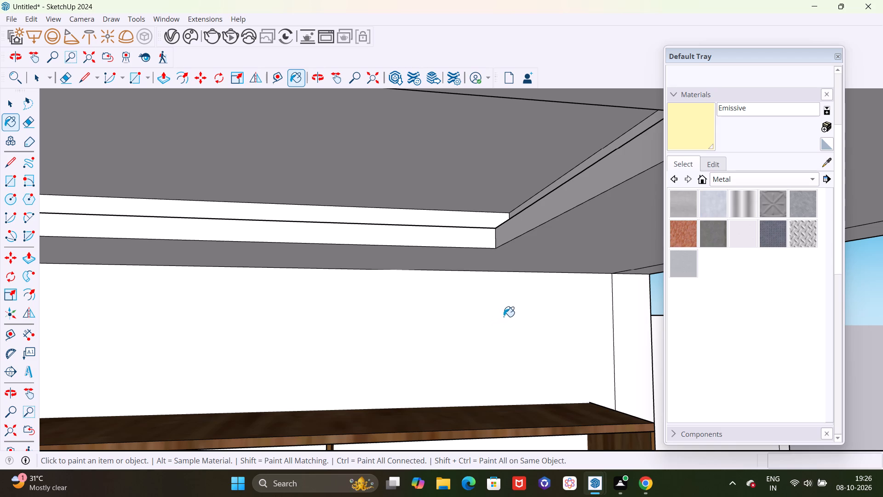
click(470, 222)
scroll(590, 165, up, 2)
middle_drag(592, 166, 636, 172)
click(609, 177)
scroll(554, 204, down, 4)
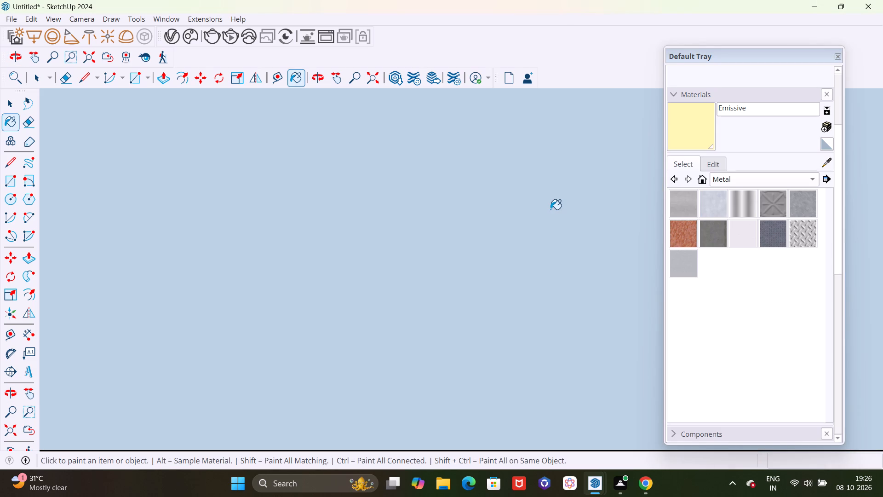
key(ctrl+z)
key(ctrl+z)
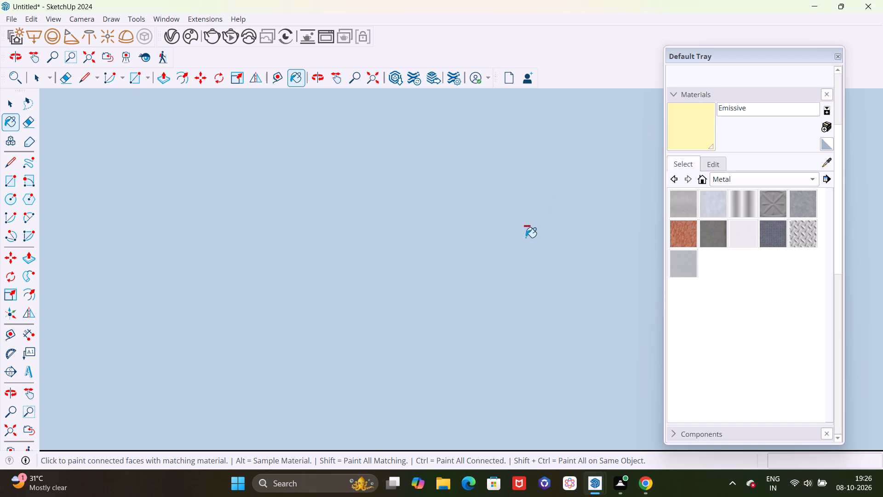
Bring the bathroom ceiling cove above the open wardrobe shelving back into view.
click(370, 81)
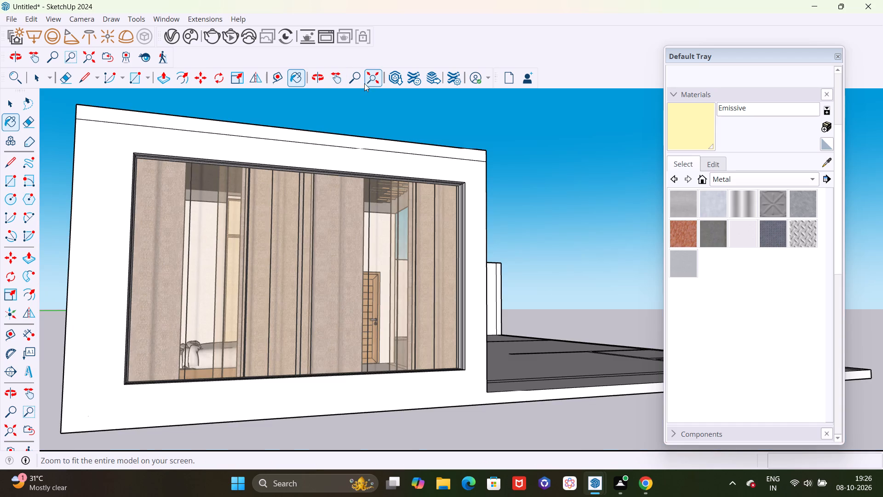
middle_drag(419, 309, 0, 381)
scroll(608, 257, up, 3)
scroll(0, 259, down, 6)
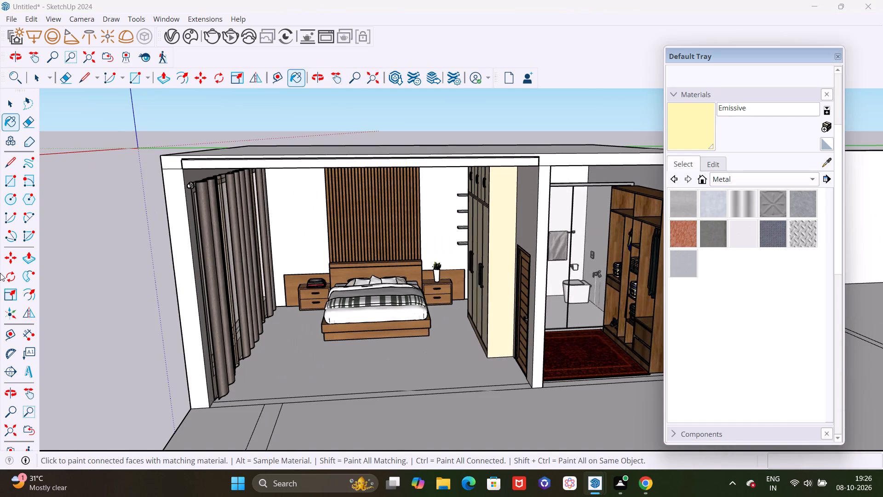
scroll(189, 237, down, 12)
middle_drag(205, 288, 454, 226)
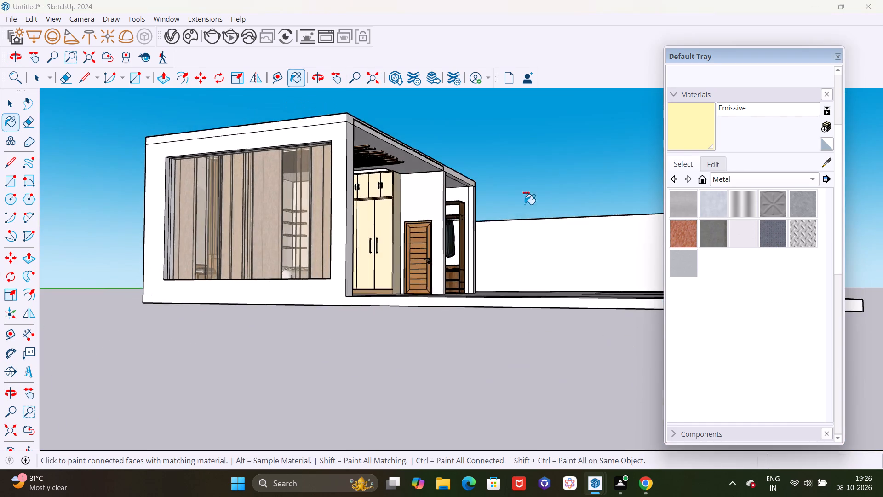
scroll(487, 181, up, 20)
middle_drag(412, 210, 499, 257)
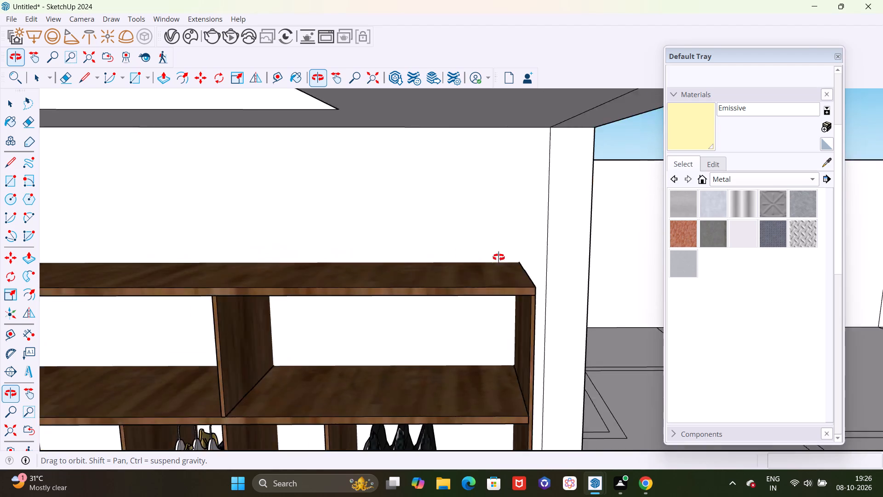
middle_drag(499, 257, 578, 261)
click(337, 82)
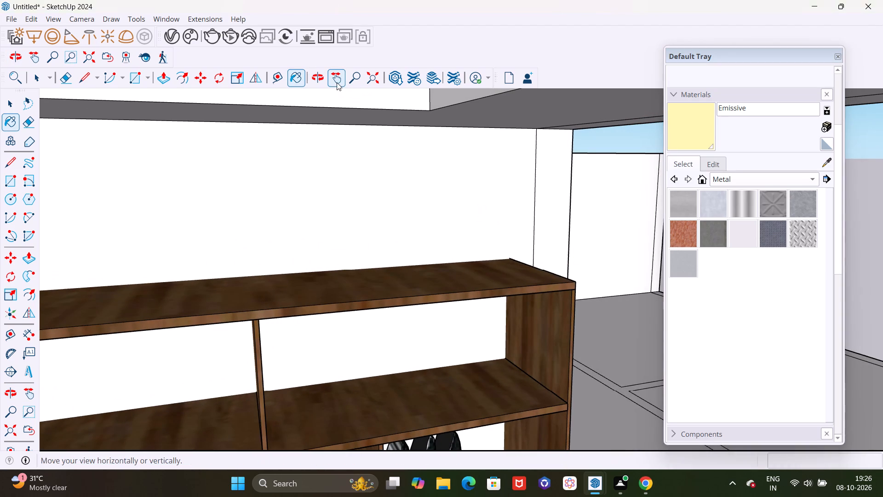
drag(334, 162, 326, 190)
middle_drag(309, 280, 312, 252)
drag(310, 214, 292, 260)
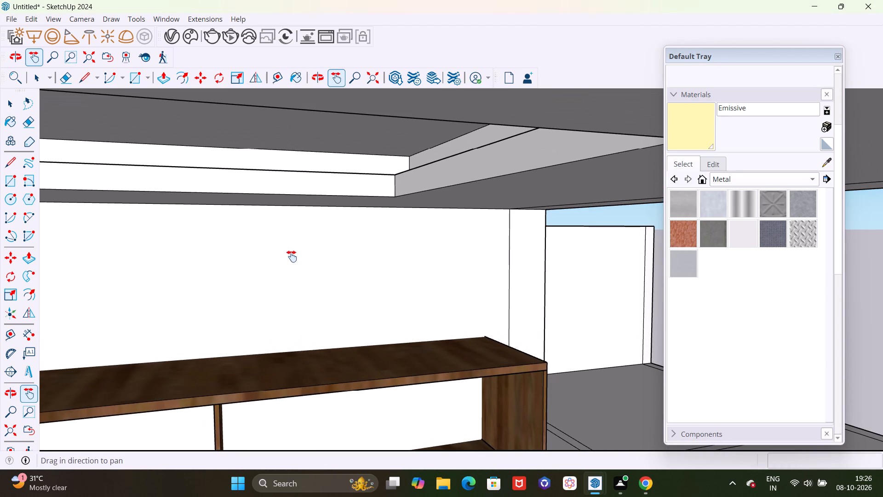
key(space)
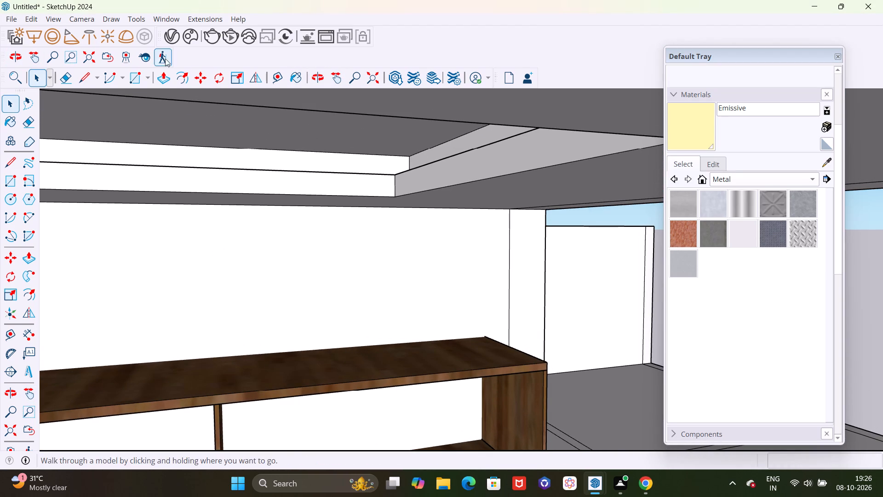
Create a new V-Ray Emissive material and set its colour to pale yellow, RGB 0.984, 0.988, 0.879.
click(178, 35)
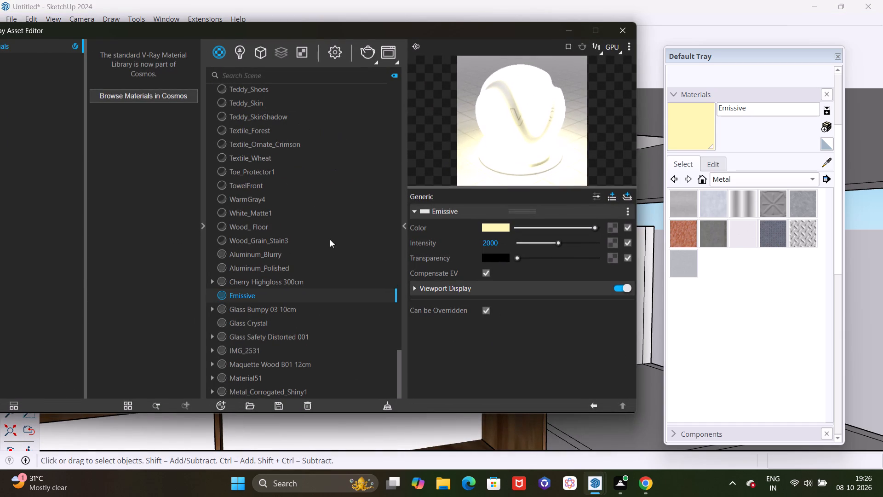
click(224, 405)
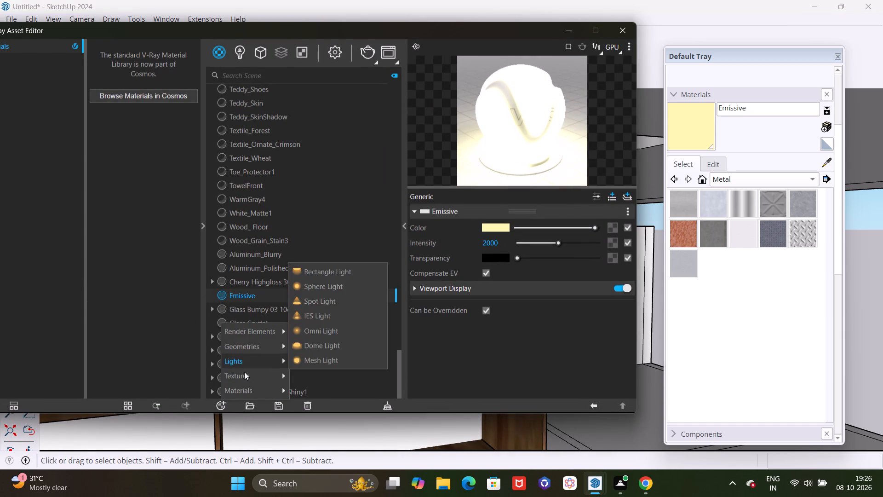
click(243, 390)
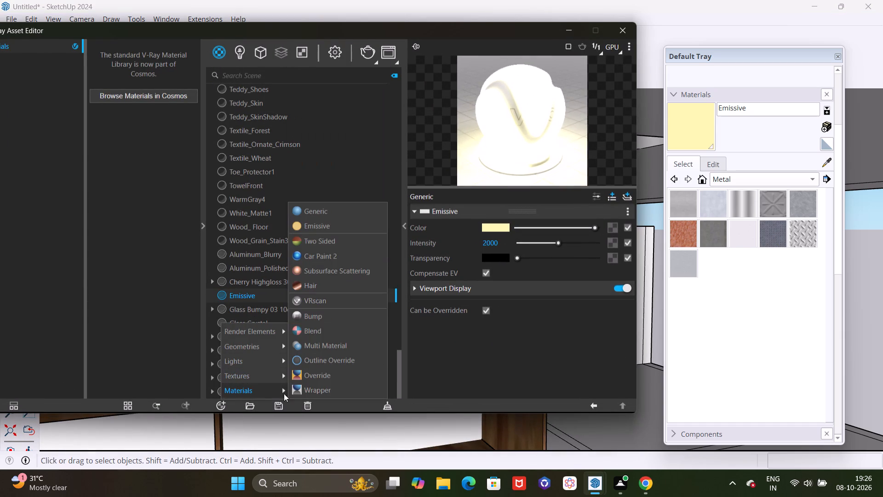
click(329, 224)
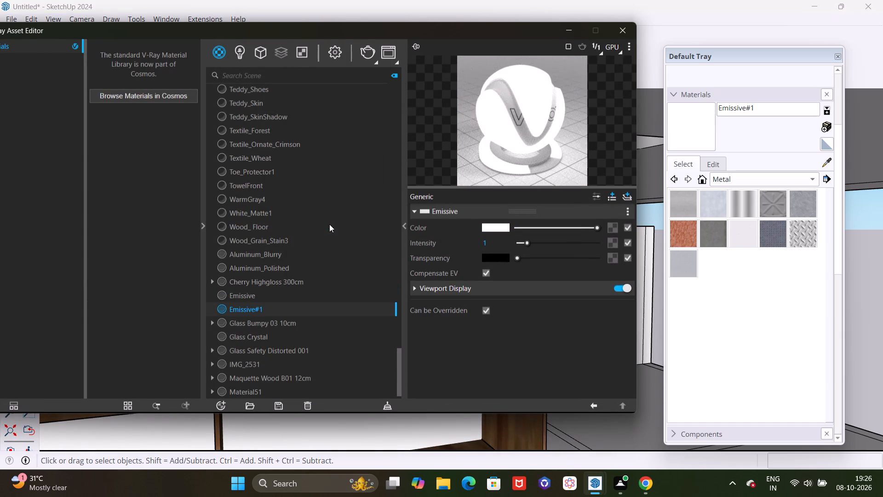
click(493, 229)
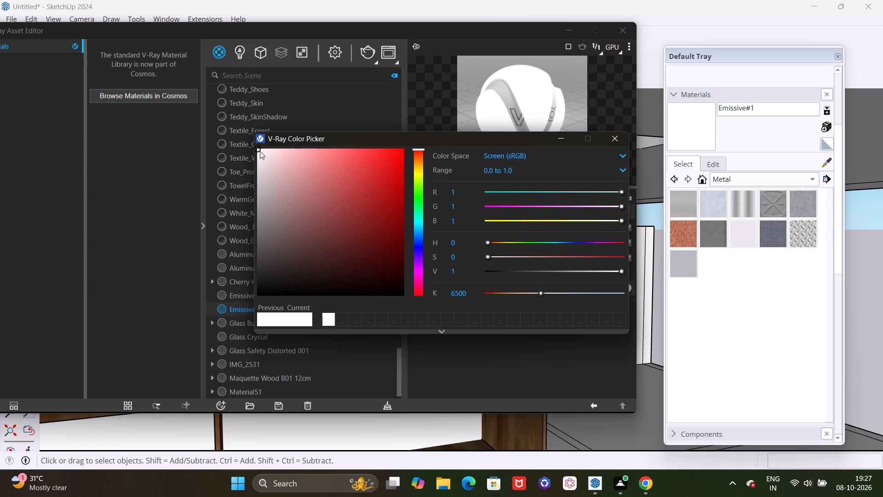
click(417, 174)
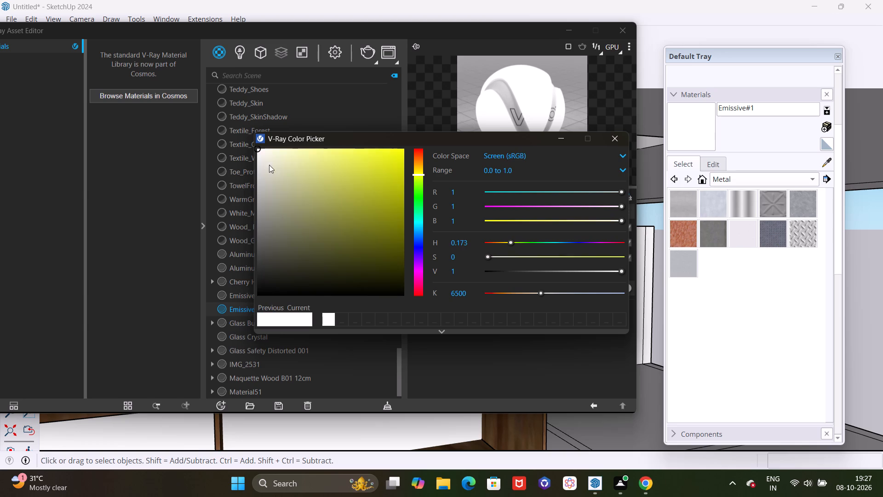
drag(257, 149, 274, 150)
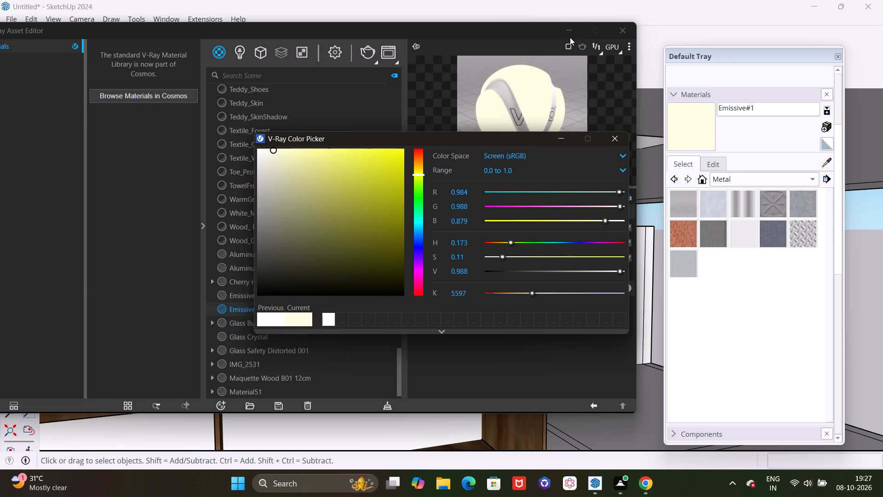
Paint the side and adjoining upper strips of the bathroom ceiling cove, above the shelving, with the pale-yellow Emissive#1 material.
click(569, 33)
click(690, 125)
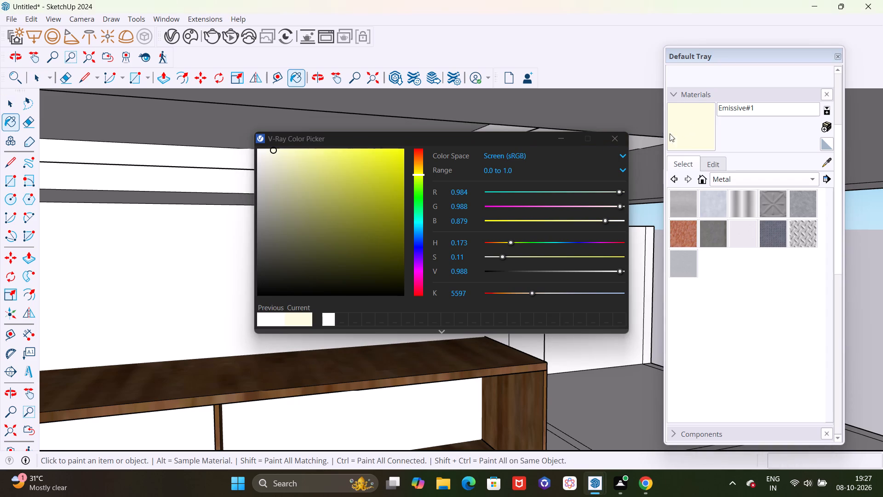
click(627, 139)
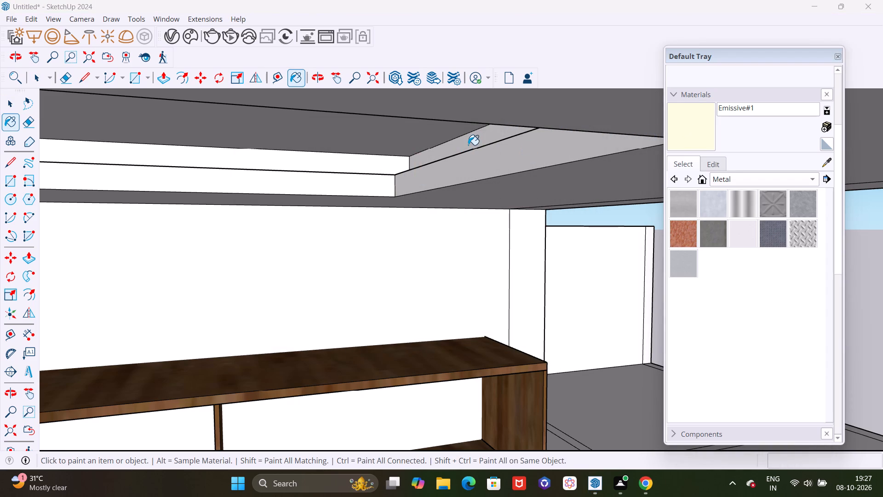
click(468, 145)
click(385, 165)
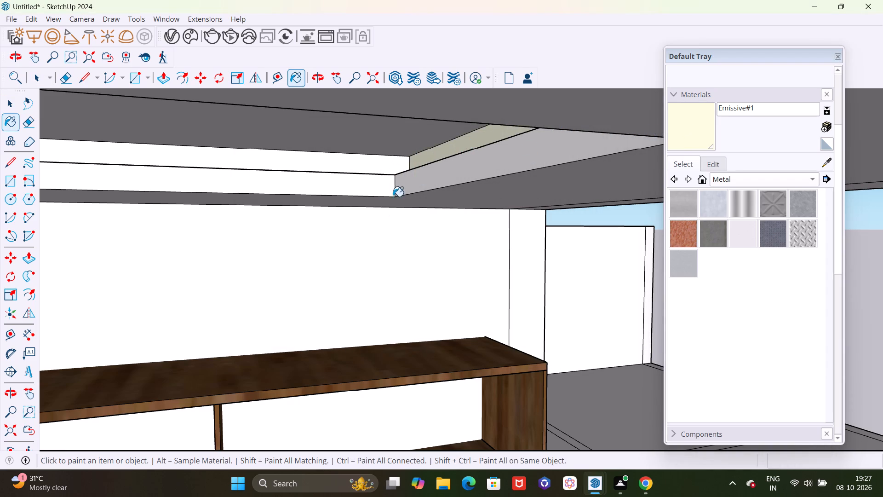
click(357, 166)
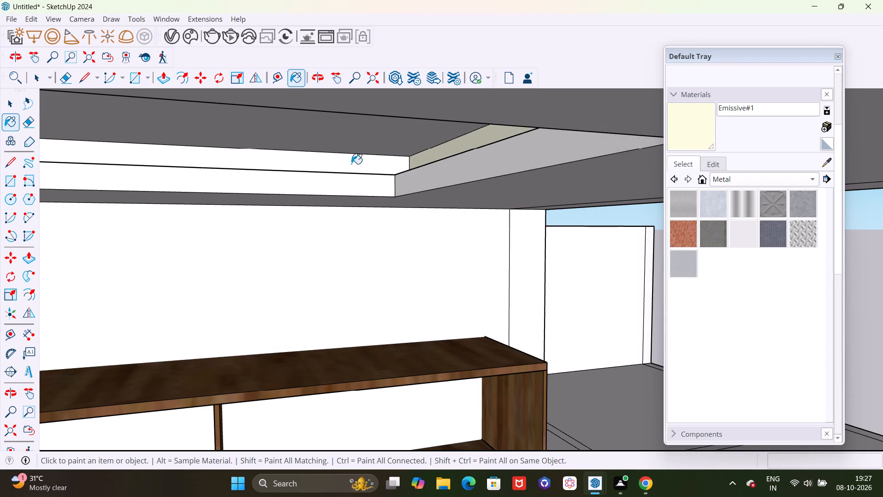
double_click(351, 164)
Paint the remaining upper strips of the bathroom ceiling cove, at its far end and opposite side, with Emissive#1.
middle_drag(450, 211, 344, 210)
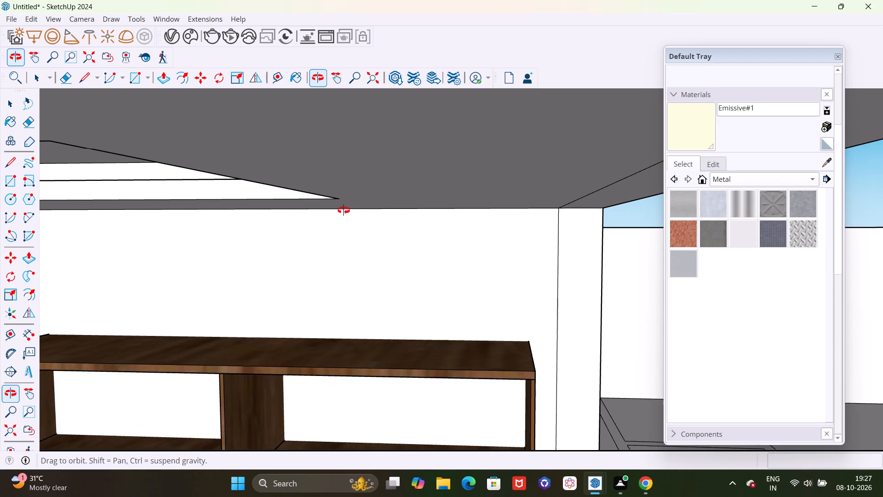
middle_drag(344, 210, 345, 209)
scroll(517, 219, down, 6)
scroll(458, 267, down, 14)
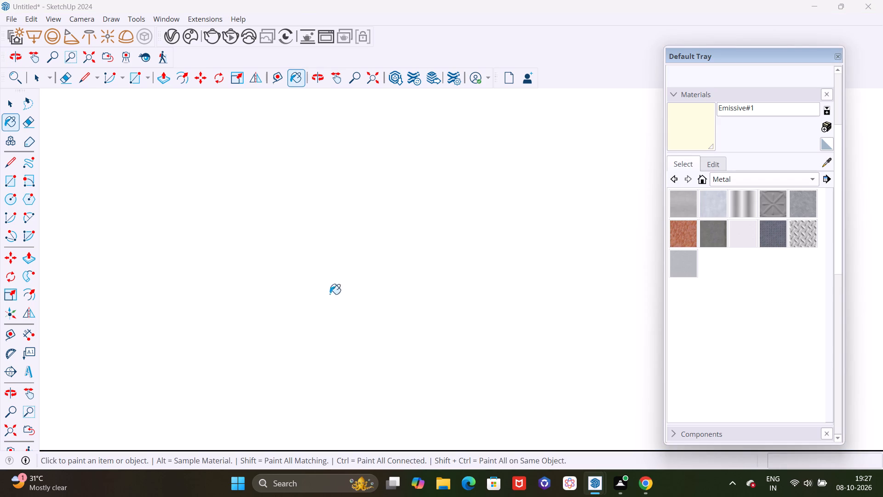
scroll(330, 294, down, 3)
click(373, 78)
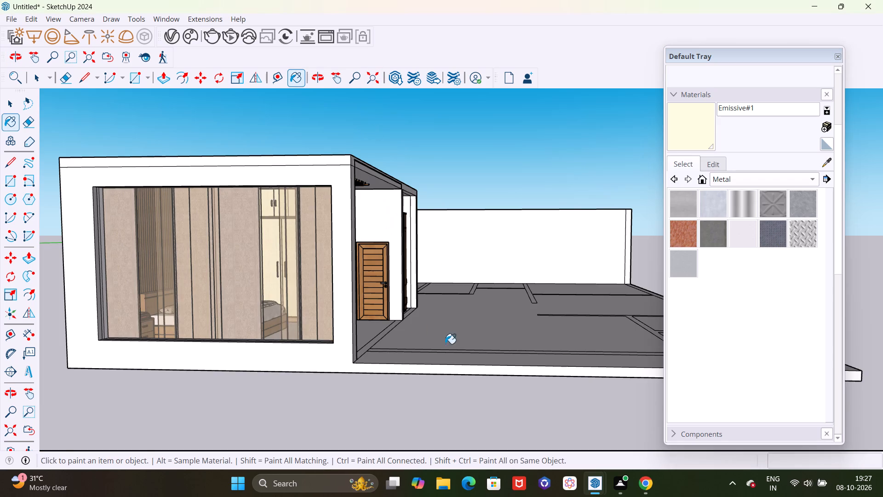
middle_drag(492, 332, 293, 337)
scroll(410, 302, down, 4)
middle_drag(450, 320, 308, 309)
scroll(494, 230, up, 2)
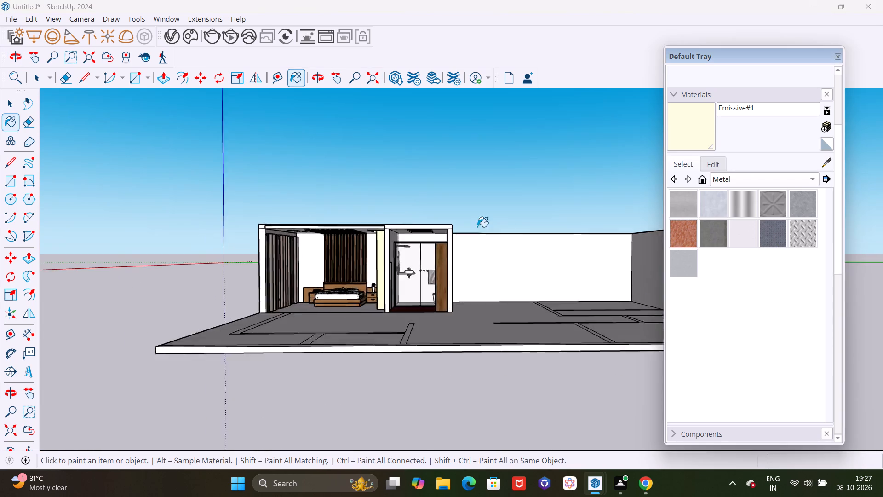
scroll(477, 227, up, 20)
scroll(477, 227, up, 12)
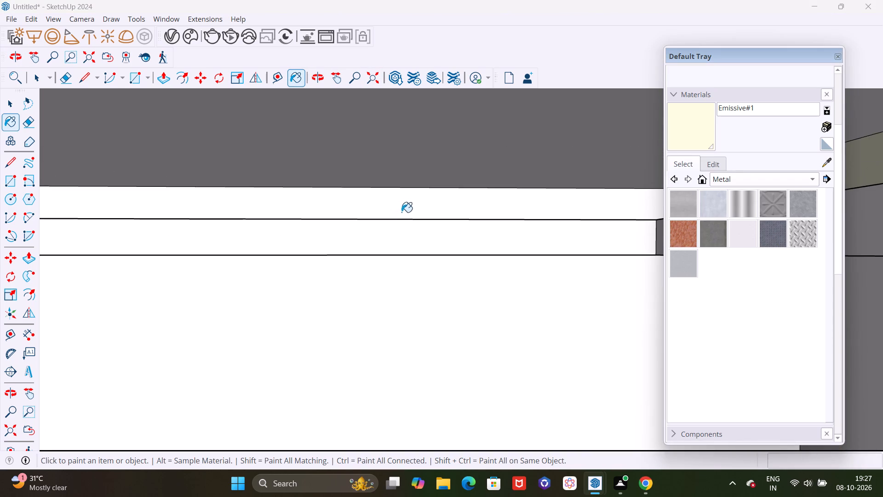
click(418, 204)
scroll(499, 223, down, 9)
scroll(254, 220, up, 5)
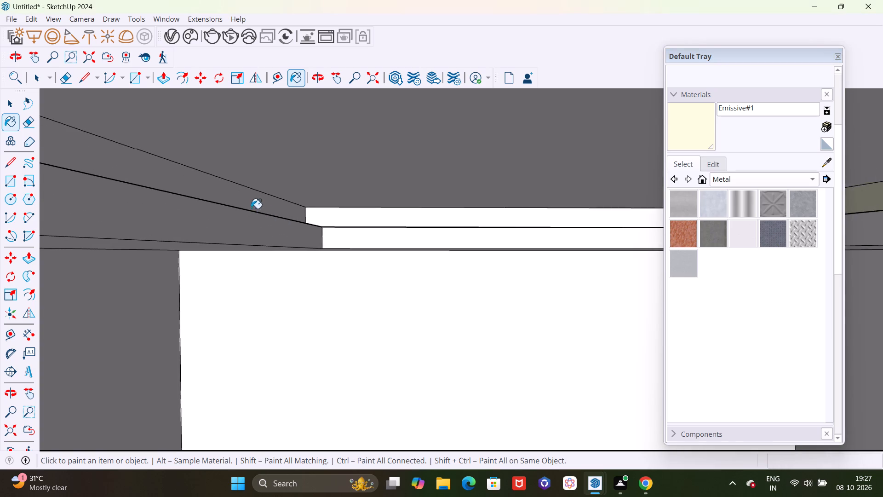
scroll(262, 200, up, 5)
click(249, 198)
Check the painted upper strips all around the bathroom ceiling cove.
scroll(396, 236, down, 16)
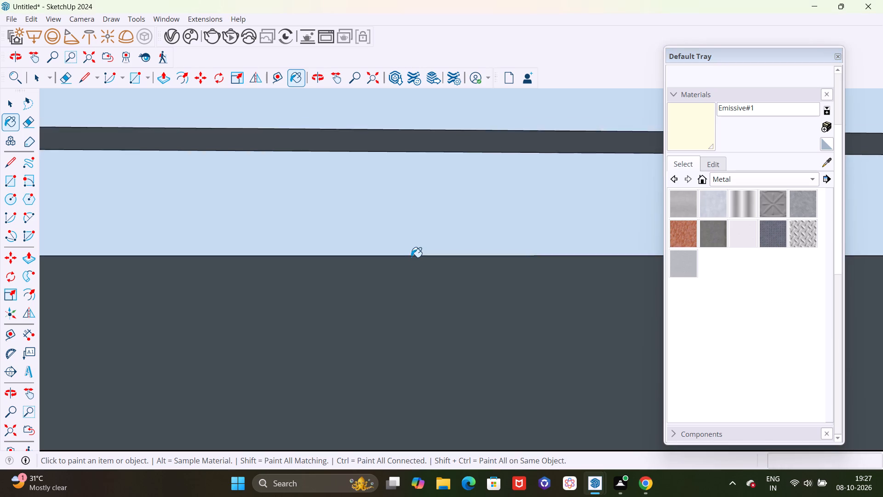
scroll(411, 257, down, 4)
scroll(413, 259, down, 20)
scroll(413, 259, down, 15)
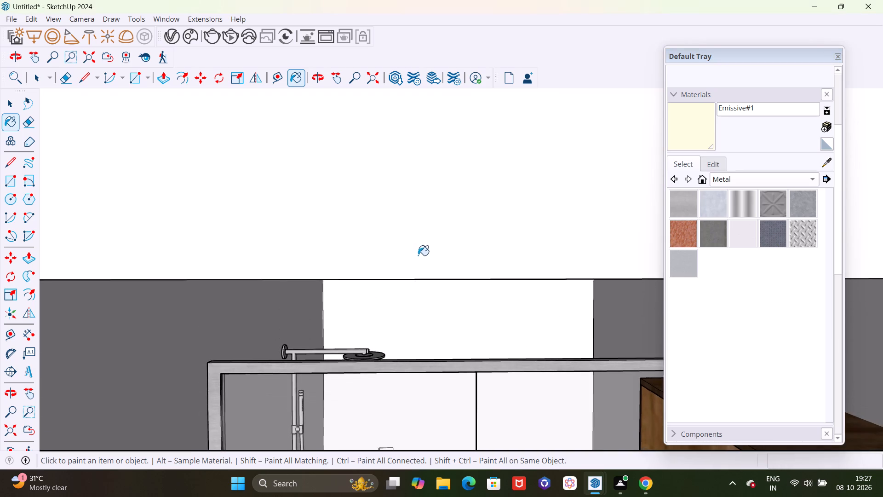
scroll(418, 255, down, 6)
middle_drag(430, 329, 359, 307)
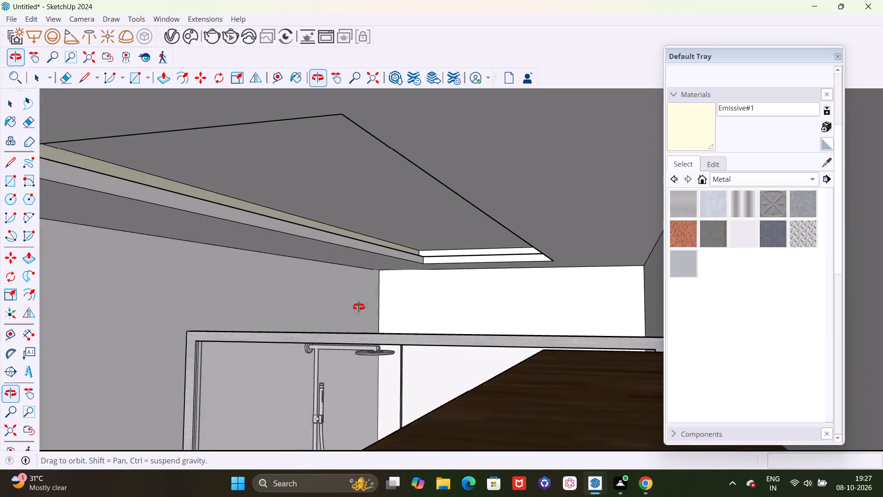
middle_drag(359, 307, 446, 301)
scroll(490, 253, up, 6)
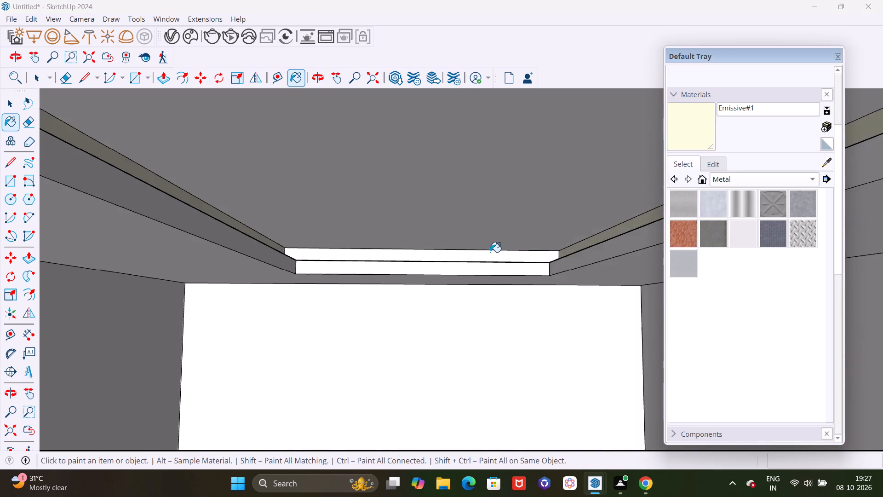
scroll(490, 252, up, 12)
middle_drag(390, 268, 391, 280)
scroll(390, 269, down, 20)
scroll(390, 269, down, 19)
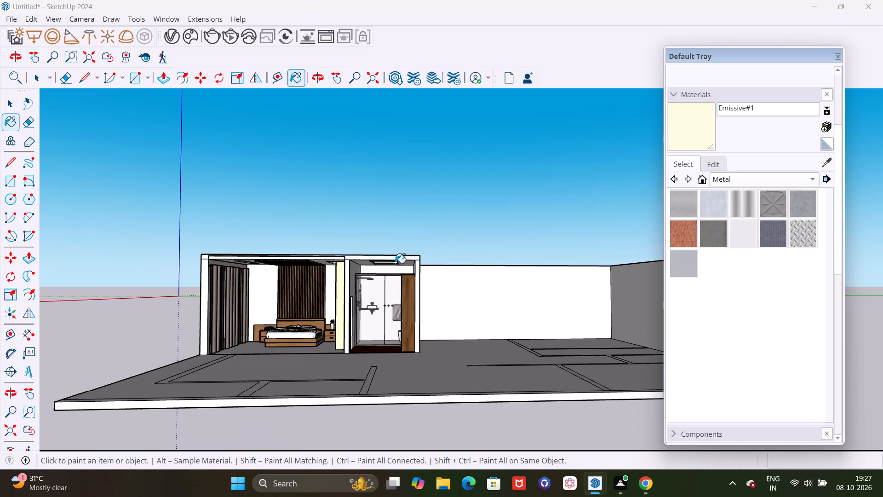
key(space)
click(443, 225)
Examine the bedroom and bathroom interiors and their ceilings from the open side of the house.
scroll(443, 225, down, 5)
scroll(378, 297, up, 8)
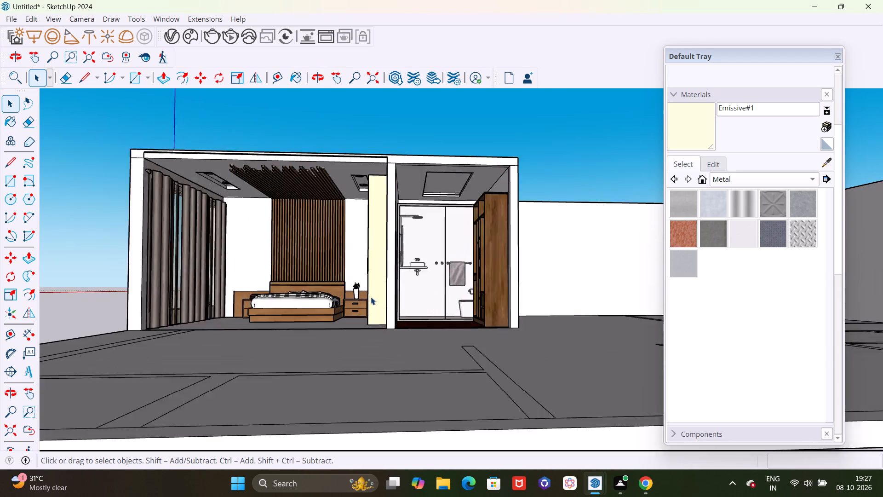
scroll(371, 297, up, 7)
middle_drag(385, 269, 487, 332)
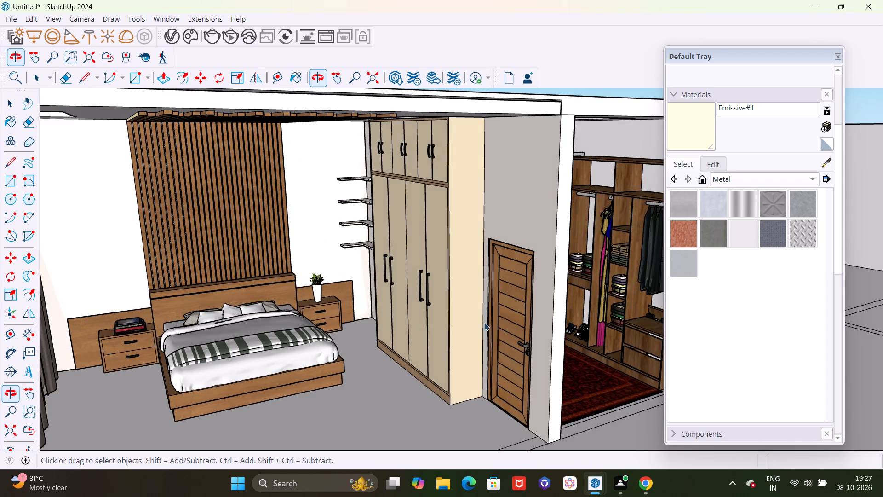
scroll(446, 294, down, 9)
middle_drag(449, 338, 424, 293)
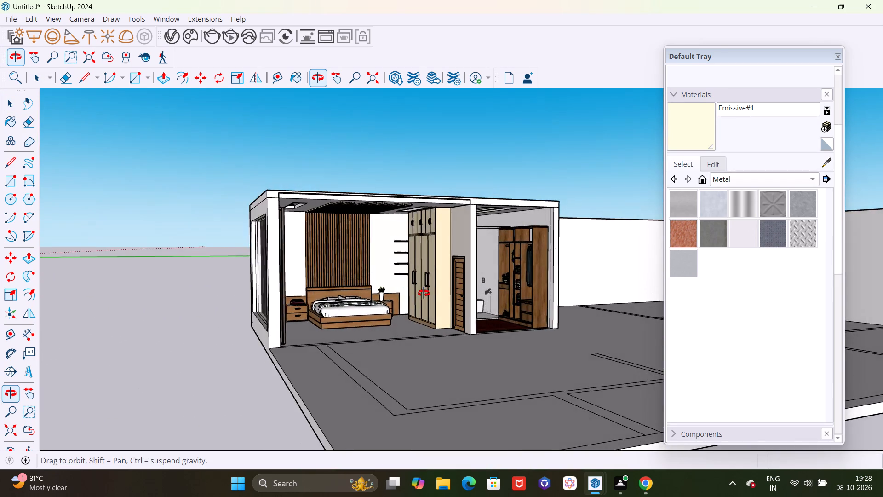
middle_drag(424, 293, 339, 303)
scroll(518, 259, up, 12)
scroll(399, 222, down, 6)
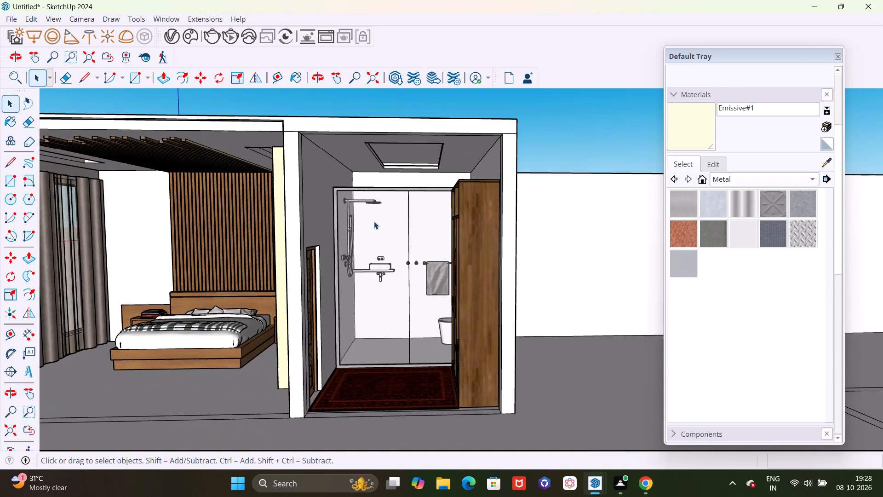
middle_drag(372, 230, 486, 240)
scroll(539, 220, down, 10)
middle_drag(585, 248, 473, 267)
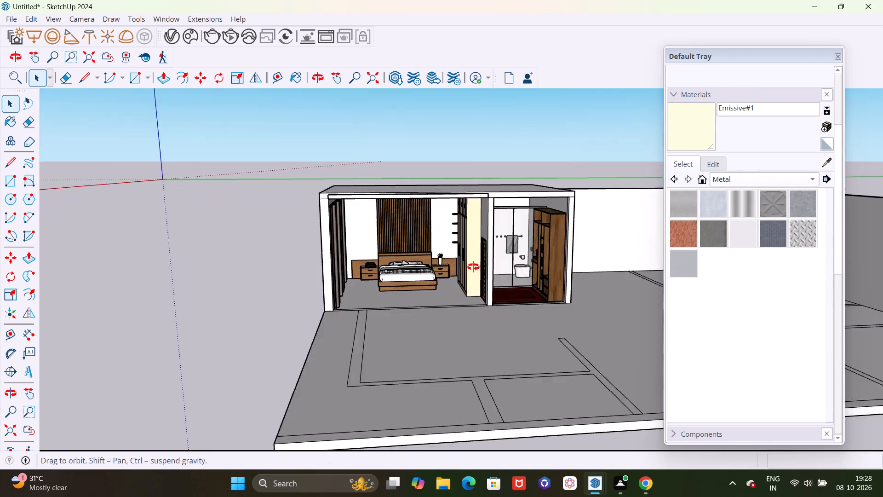
middle_drag(473, 267, 472, 267)
scroll(380, 202, up, 9)
scroll(332, 231, down, 6)
middle_drag(380, 293, 410, 225)
scroll(412, 211, up, 8)
scroll(405, 205, down, 5)
middle_drag(401, 207, 377, 237)
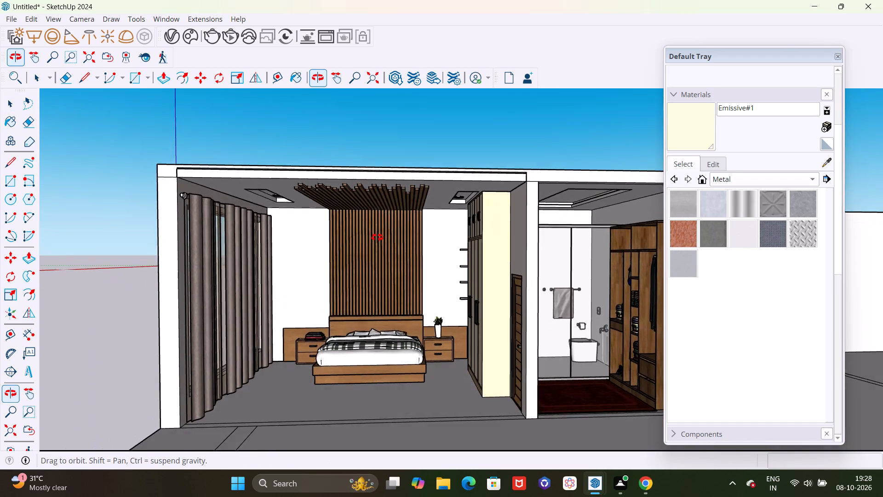
middle_drag(377, 237, 375, 248)
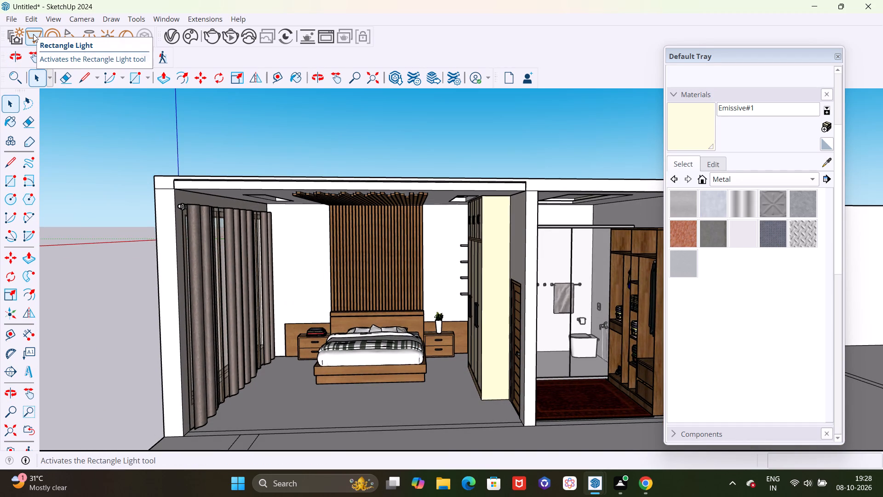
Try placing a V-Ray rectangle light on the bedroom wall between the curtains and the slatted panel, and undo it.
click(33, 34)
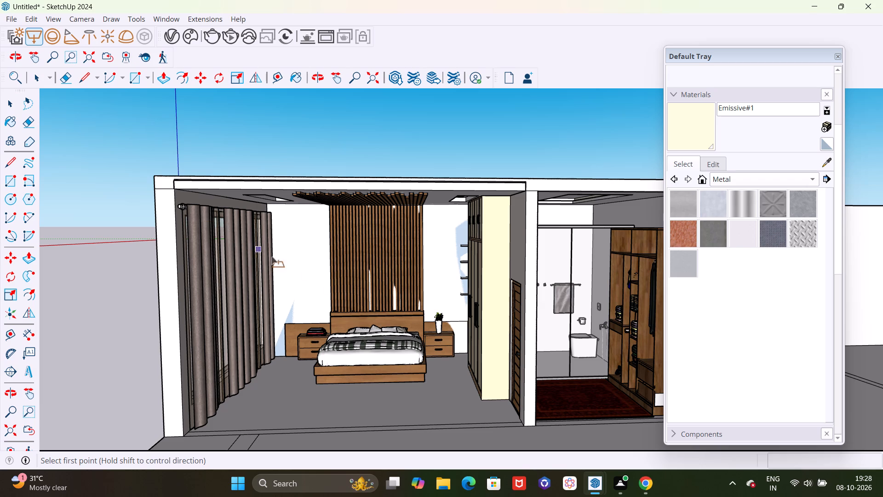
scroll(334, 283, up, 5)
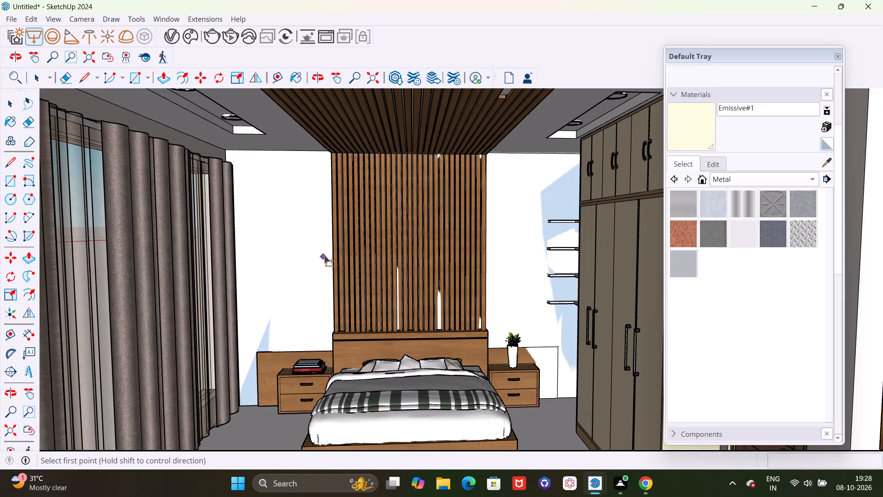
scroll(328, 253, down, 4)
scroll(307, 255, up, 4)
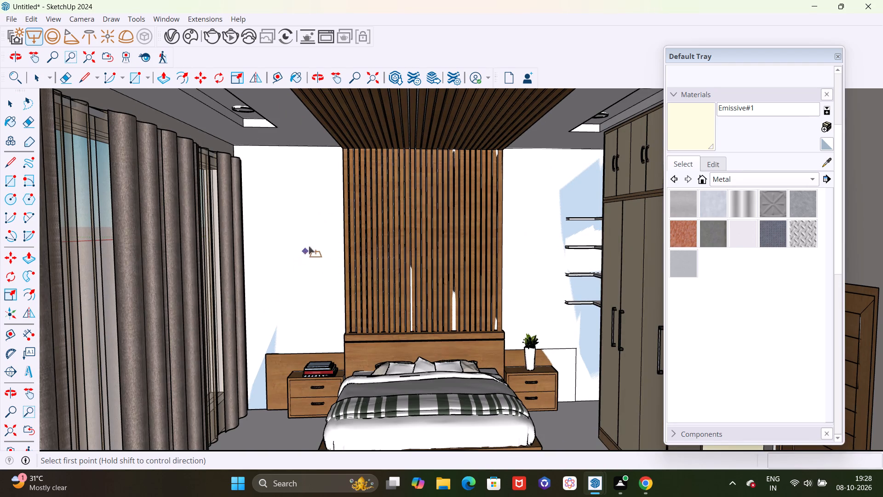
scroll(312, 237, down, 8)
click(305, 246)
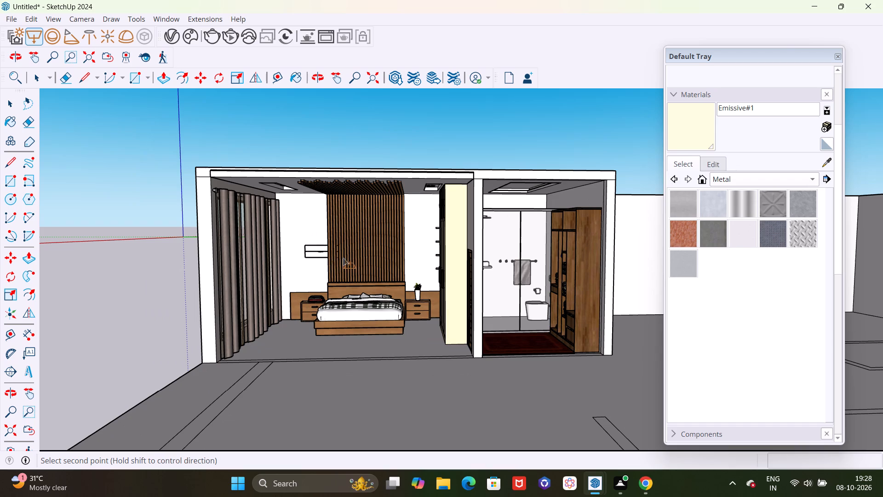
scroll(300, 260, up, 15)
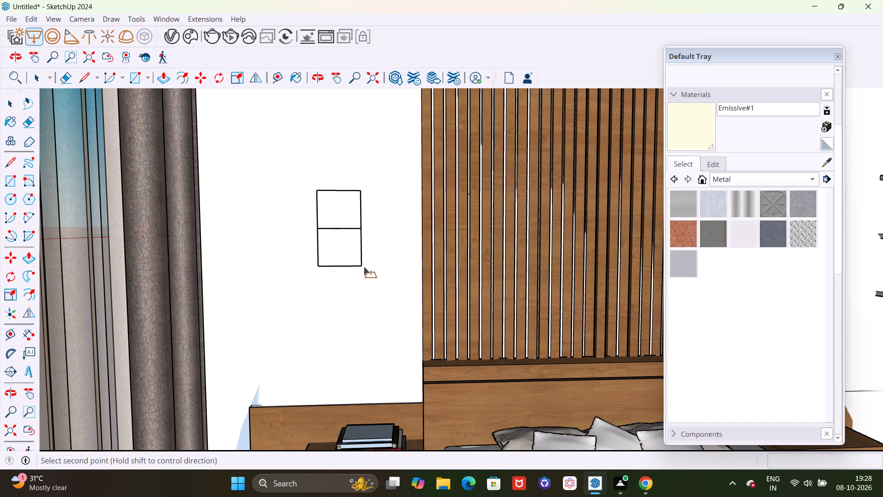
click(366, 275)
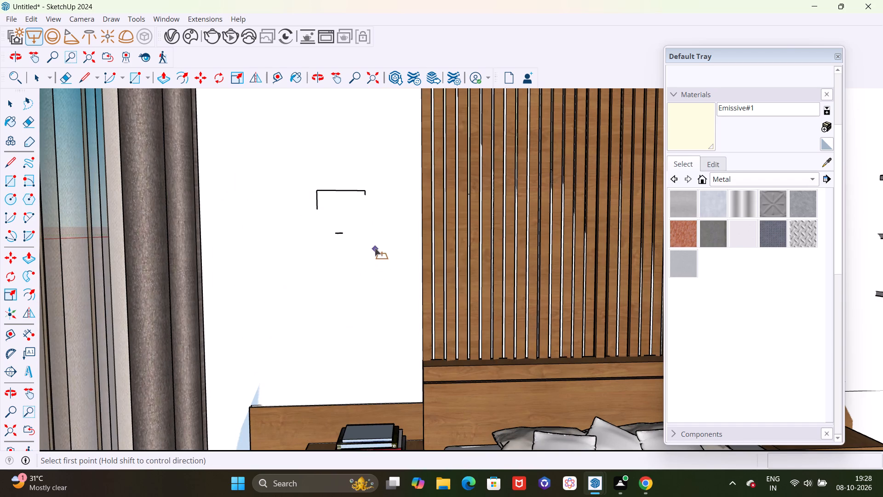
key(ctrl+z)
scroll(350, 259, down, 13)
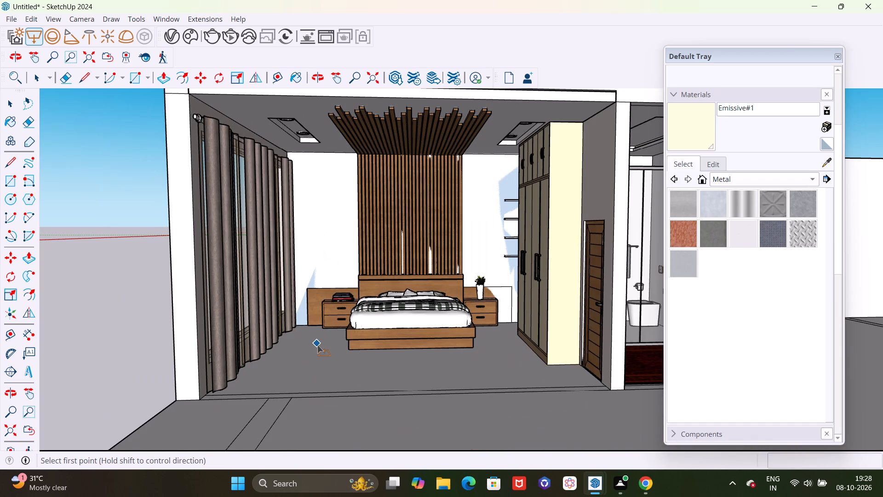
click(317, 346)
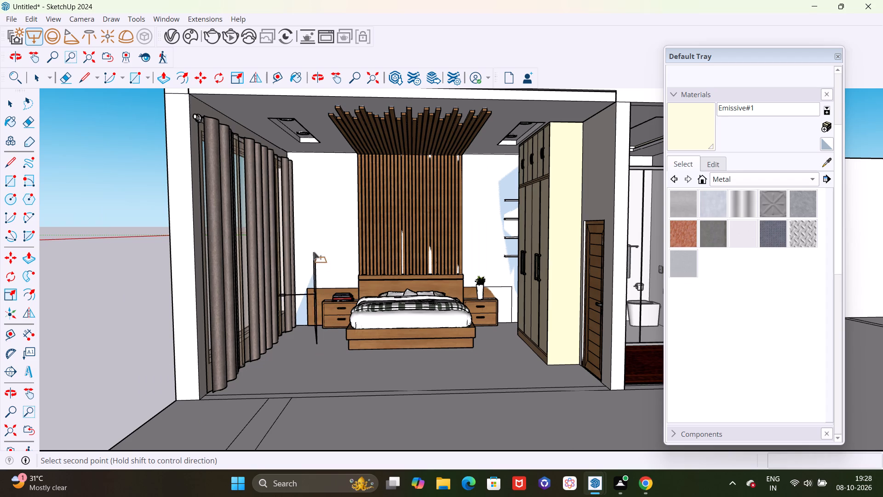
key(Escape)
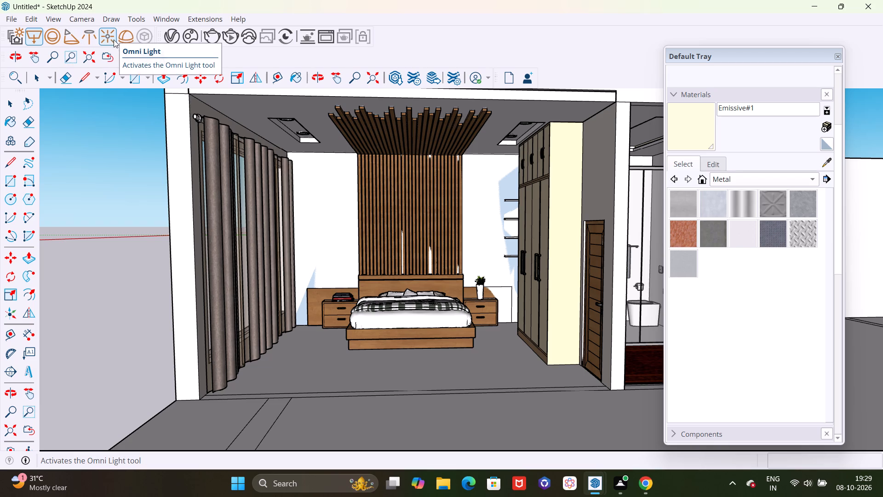
Place a V-Ray omni light on the bedroom's headboard wall, between the curtains and the slatted panel.
click(108, 35)
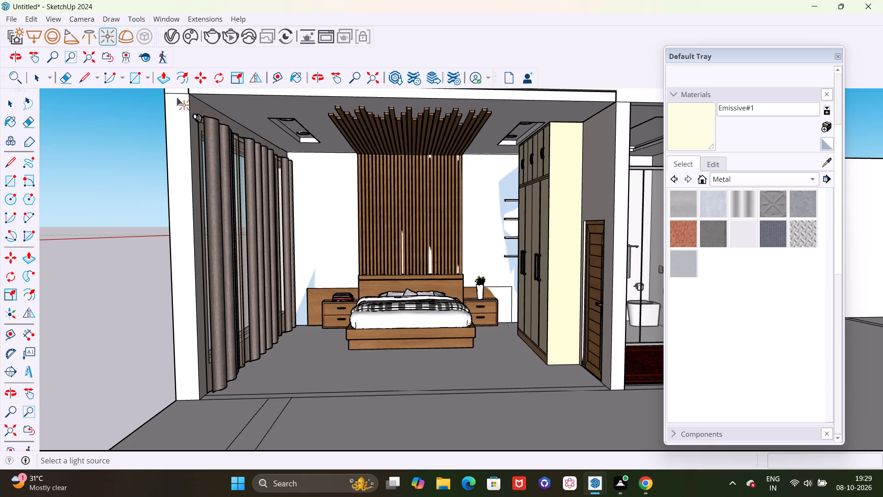
scroll(315, 225, up, 2)
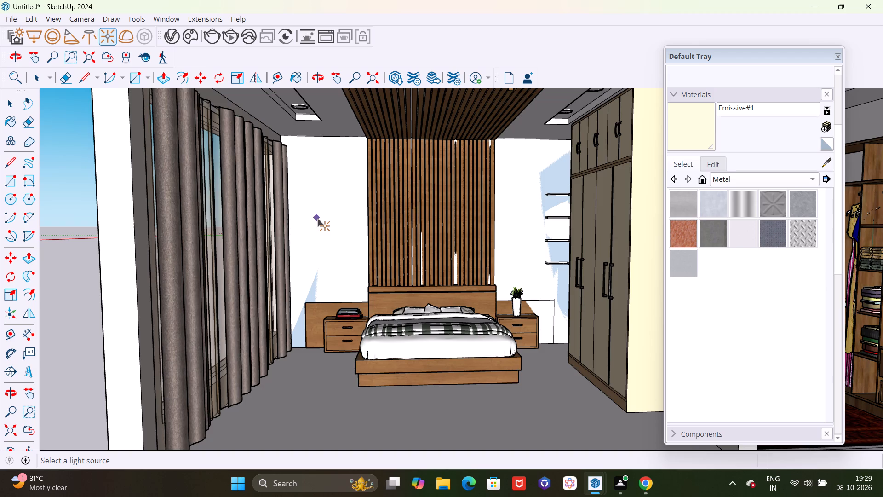
scroll(316, 210, down, 3)
scroll(315, 244, up, 4)
scroll(310, 197, down, 4)
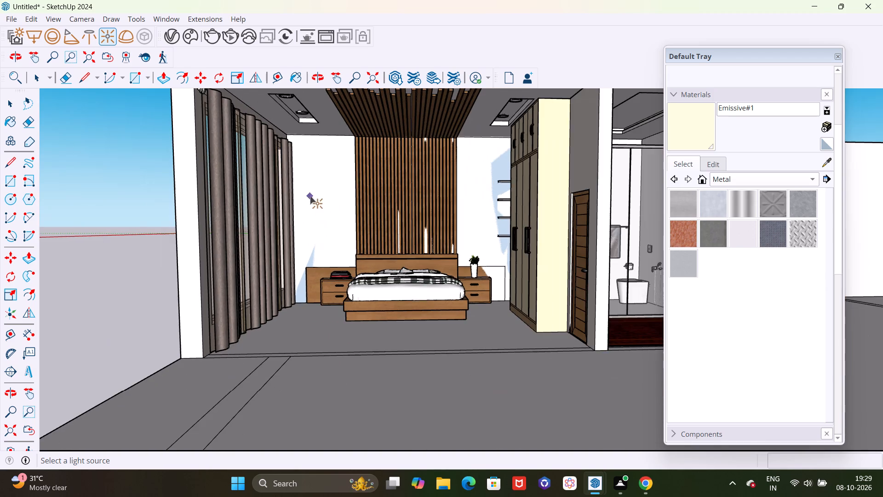
middle_drag(334, 221, 286, 263)
scroll(312, 245, up, 2)
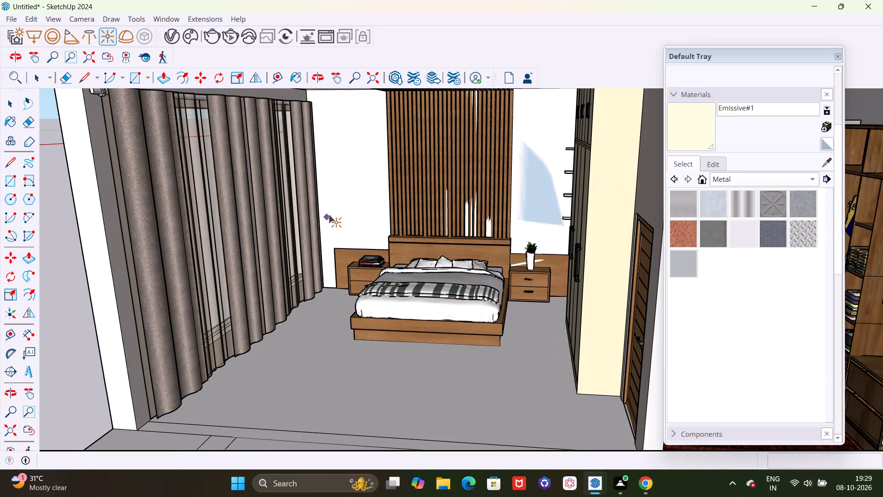
scroll(332, 232, down, 4)
middle_drag(321, 267, 349, 255)
scroll(342, 250, up, 4)
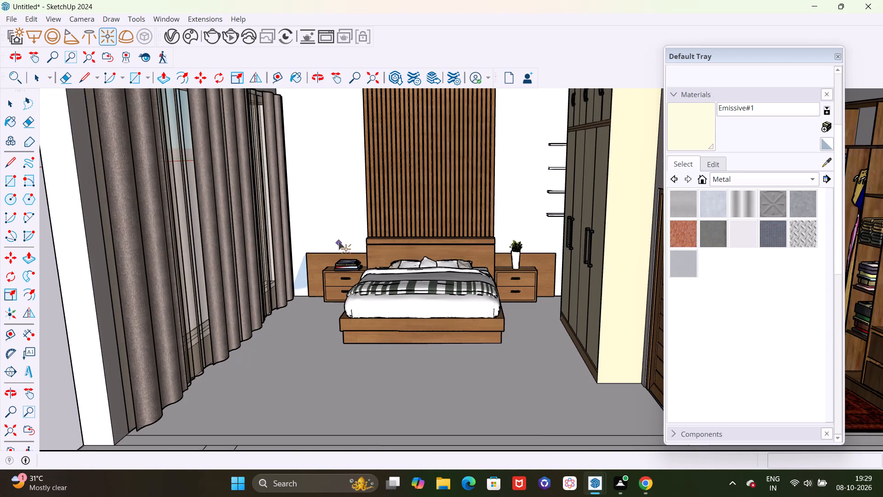
click(324, 182)
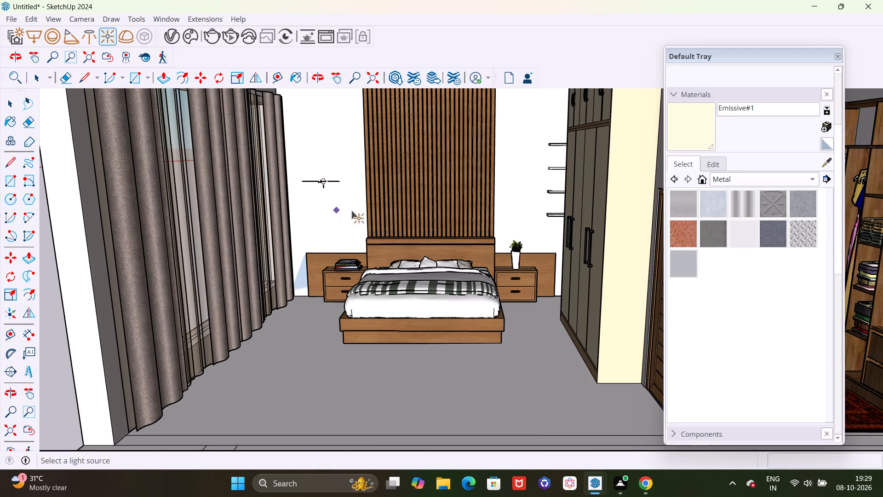
Move the omni light about 3' 2" along the red axis, out from the headboard wall into the room.
middle_drag(334, 184, 334, 202)
scroll(334, 202, up, 5)
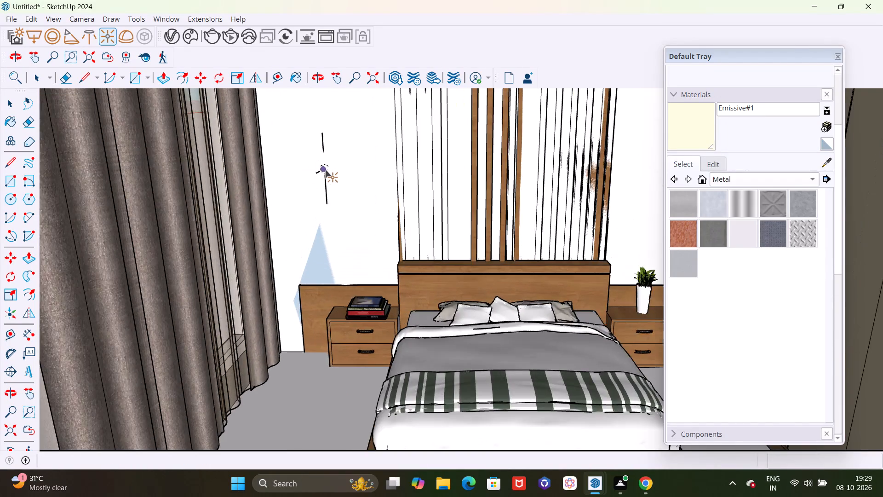
scroll(328, 173, up, 3)
key(space)
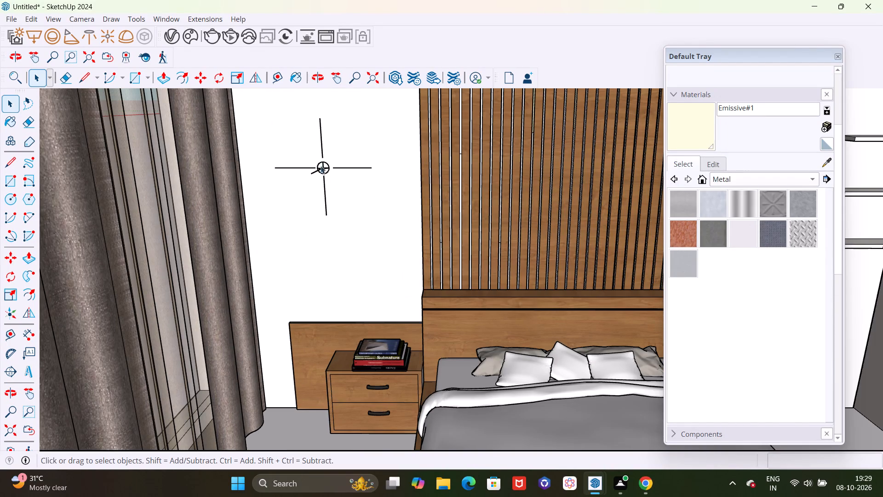
click(321, 164)
key(m)
scroll(321, 170, up, 3)
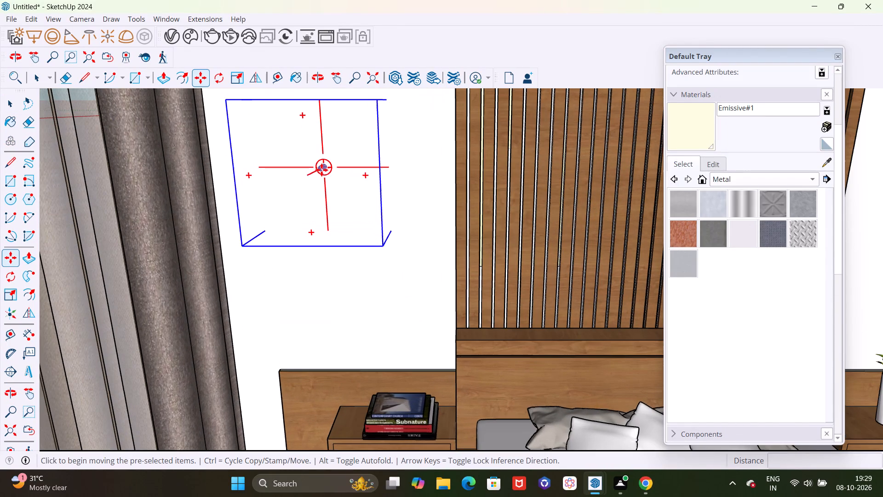
click(311, 174)
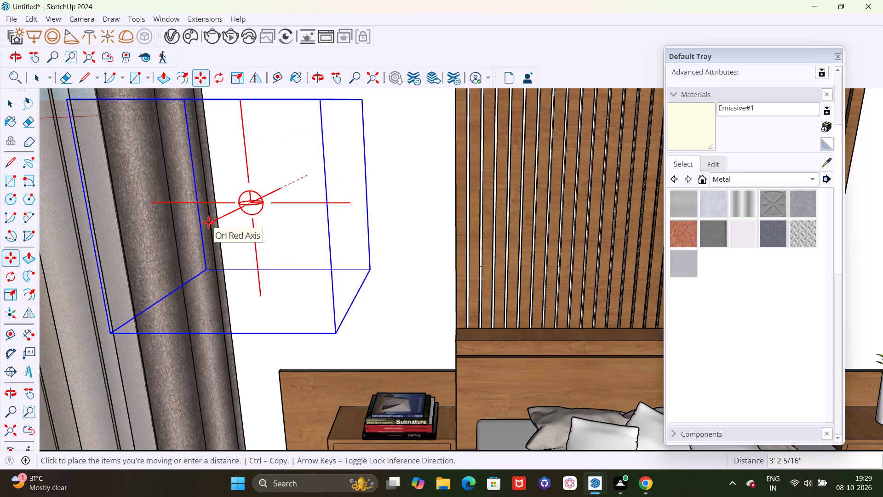
click(208, 222)
Move the omni light about 1' 8" further out into the bedroom, away from the headboard wall.
scroll(321, 198, down, 15)
middle_drag(326, 237, 342, 237)
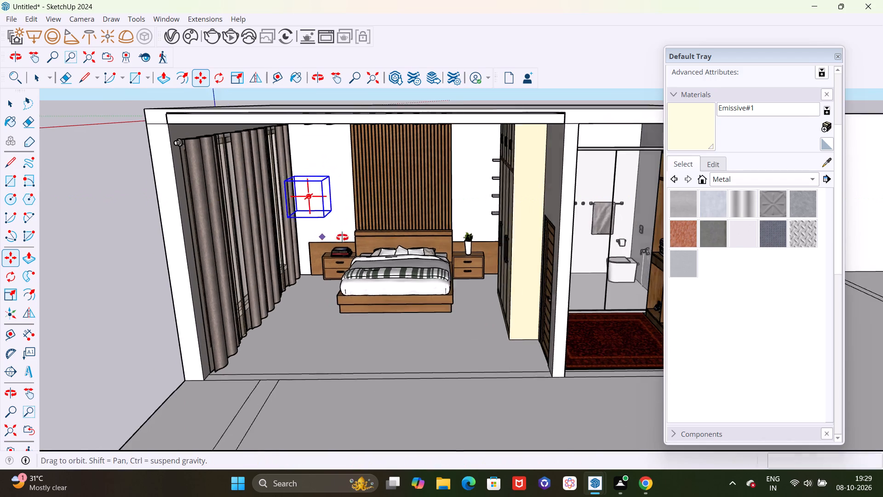
middle_drag(342, 237, 358, 237)
scroll(312, 213, up, 6)
click(285, 194)
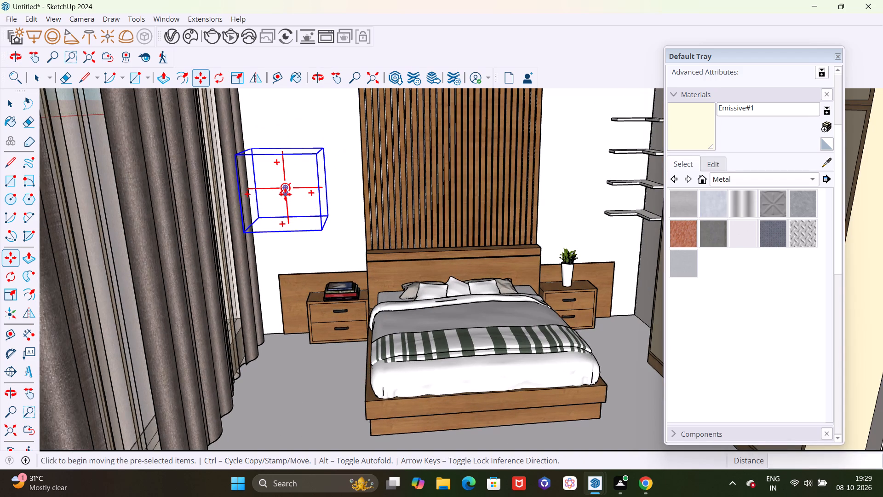
click(277, 206)
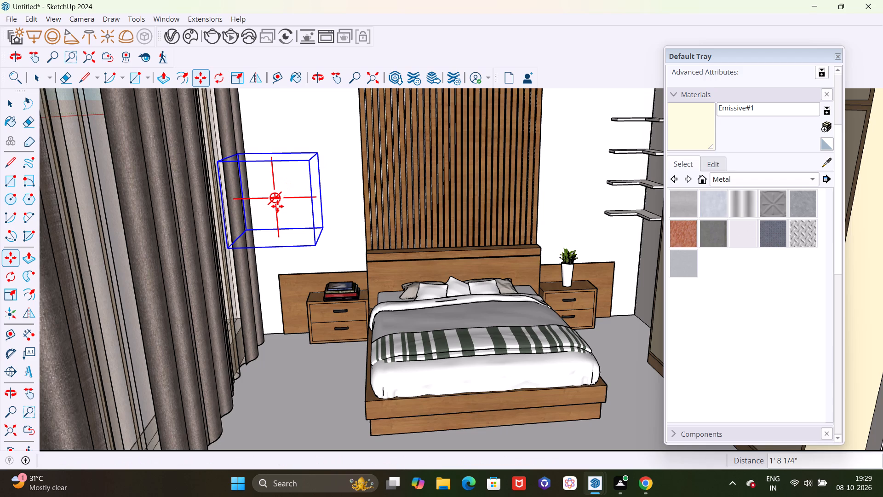
Copy the omni light about 3' 6" across in front of the slatted panel, and again about 4' 8" along the green axis toward the shelves.
click(278, 204)
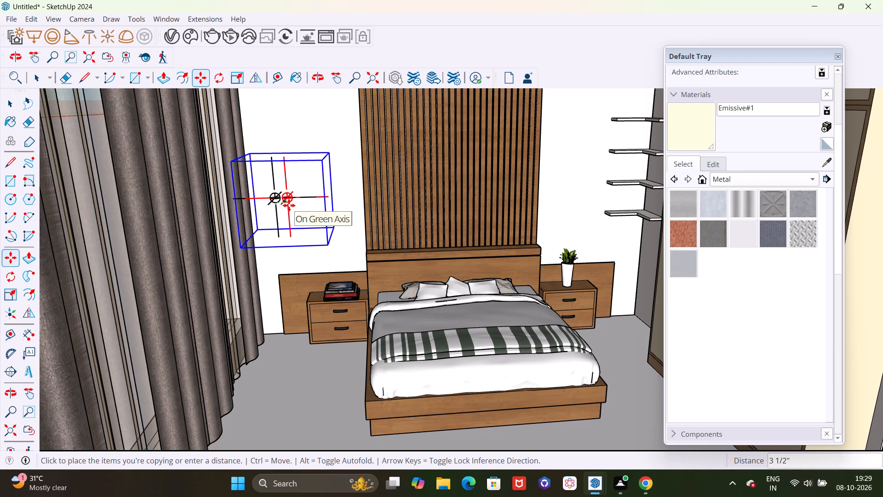
click(411, 196)
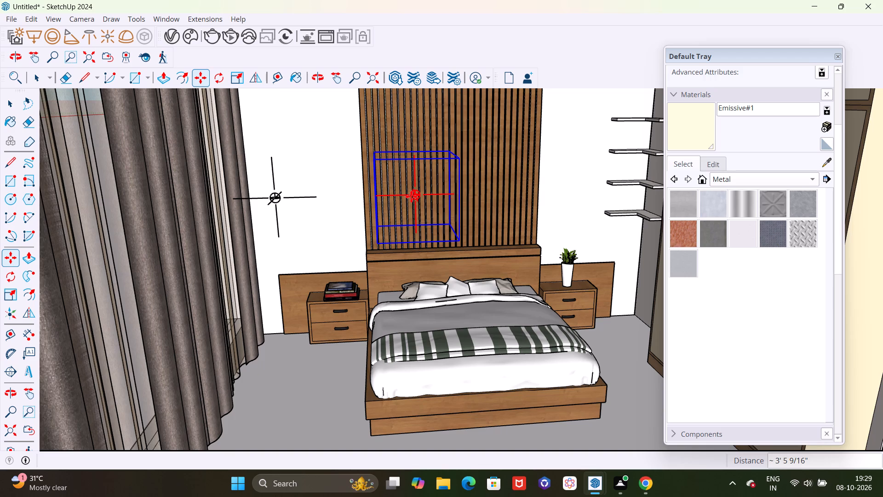
click(411, 196)
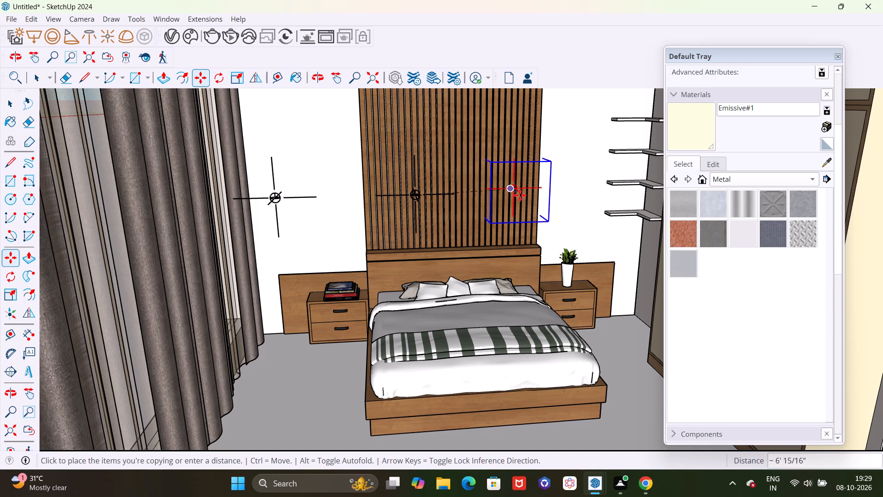
click(586, 195)
Select all three bedroom omni lights together for moving.
scroll(396, 179, down, 6)
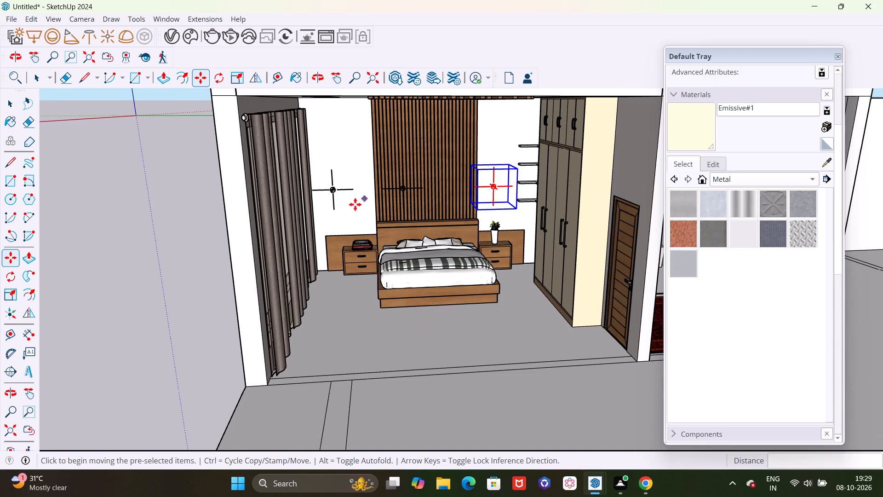
middle_drag(471, 237, 431, 245)
scroll(407, 205, up, 4)
scroll(410, 204, down, 5)
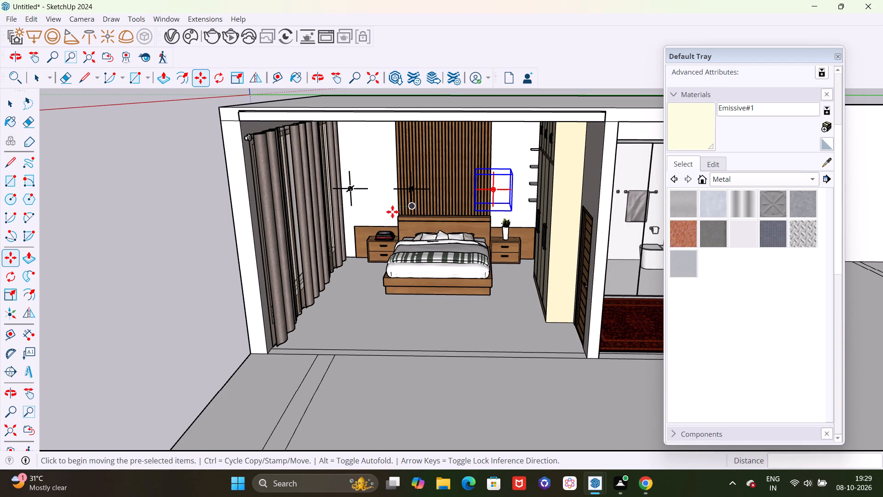
key(space)
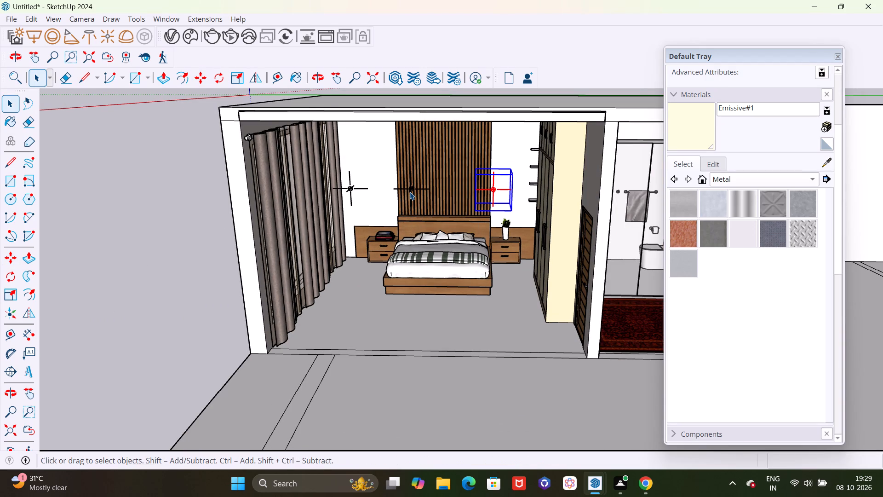
shift+click(410, 192)
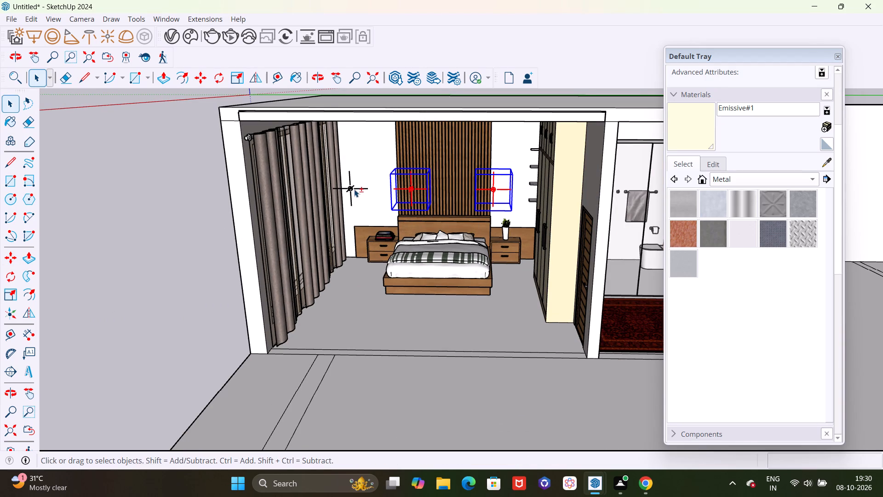
shift+click(353, 189)
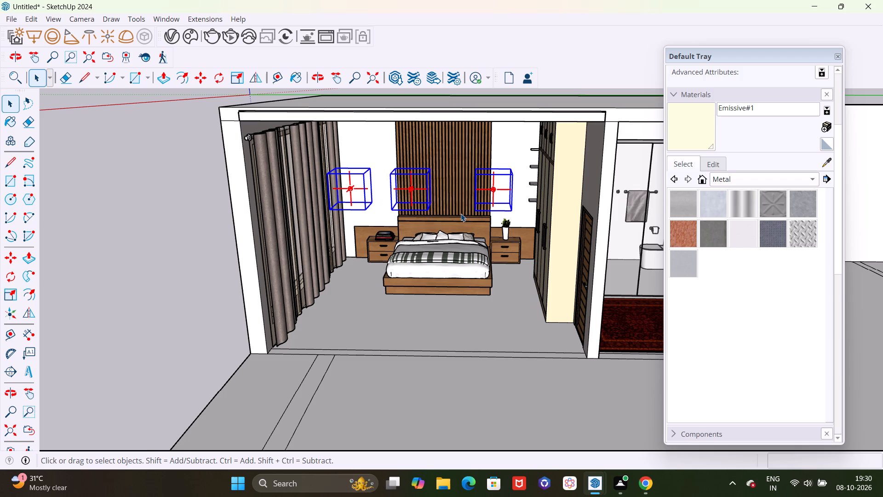
key(m)
scroll(487, 194, up, 6)
scroll(482, 196, down, 5)
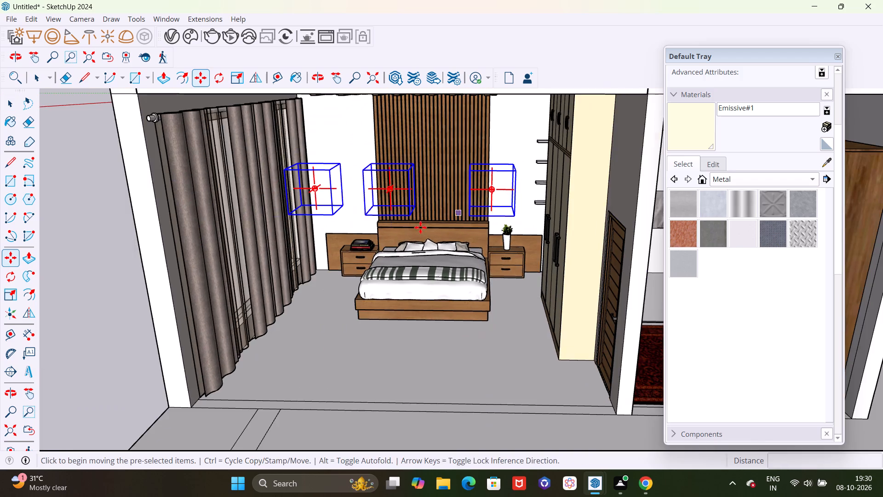
middle_drag(395, 237, 516, 246)
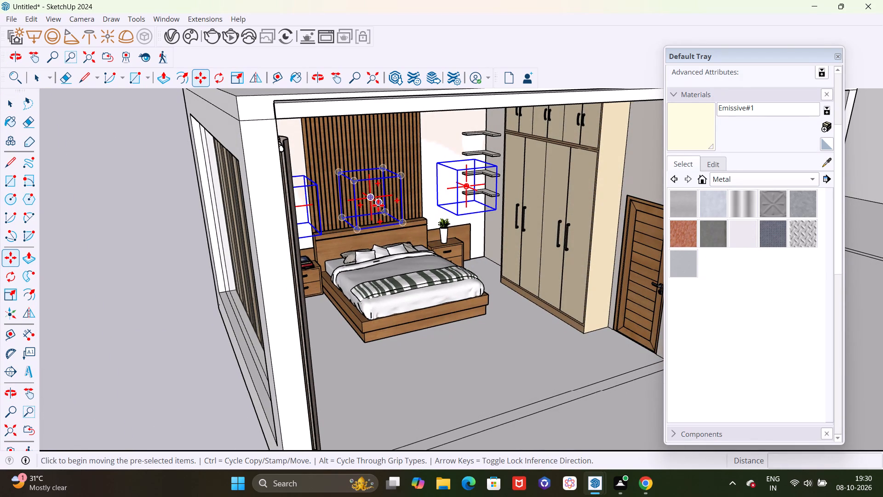
scroll(378, 205, up, 4)
middle_drag(377, 220, 417, 243)
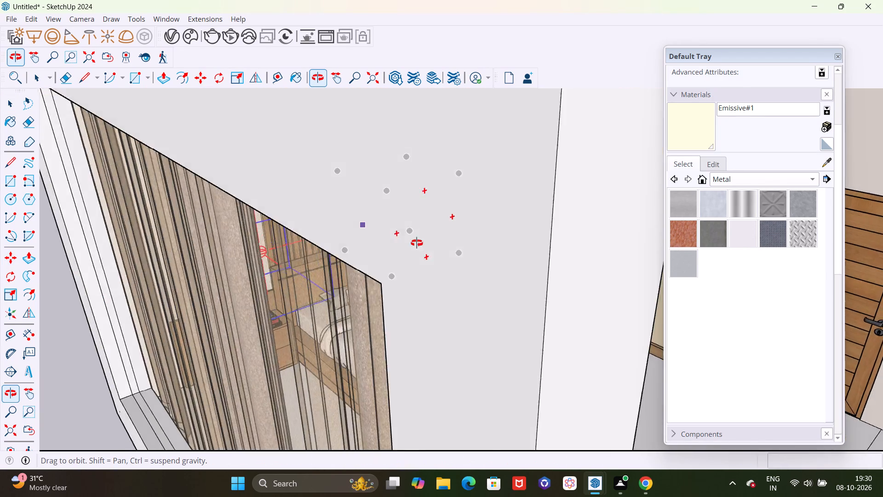
middle_drag(417, 243, 400, 235)
scroll(393, 217, up, 3)
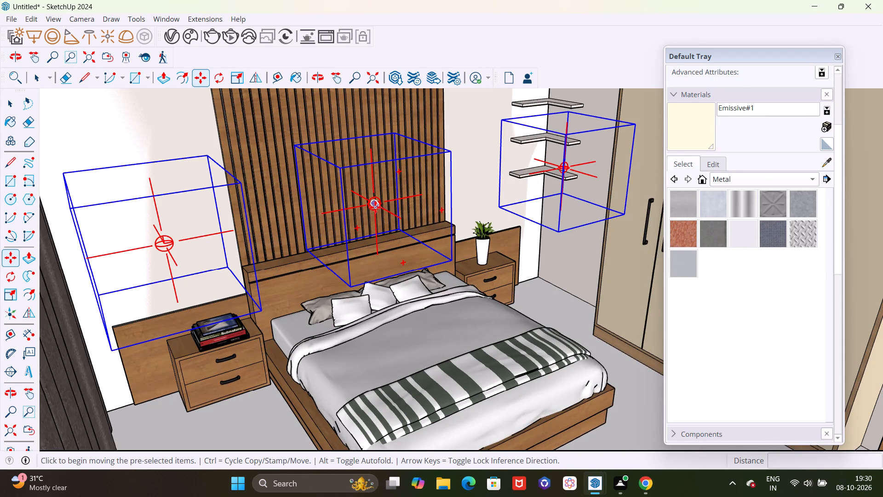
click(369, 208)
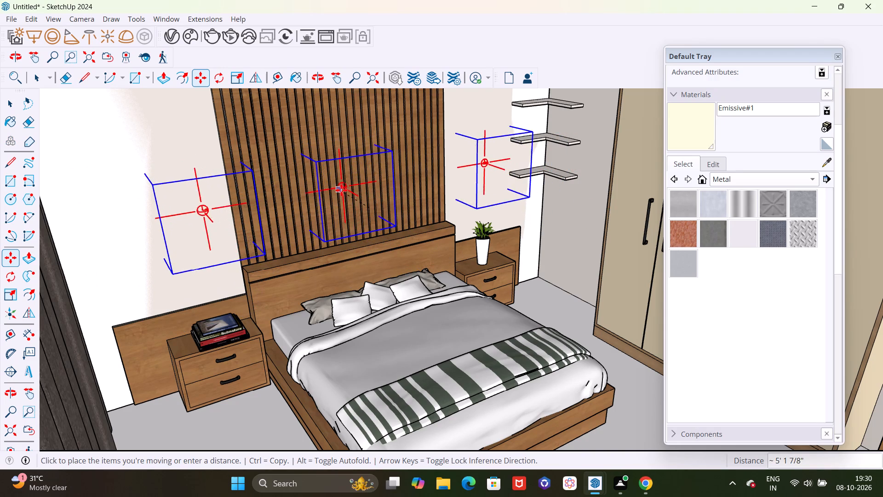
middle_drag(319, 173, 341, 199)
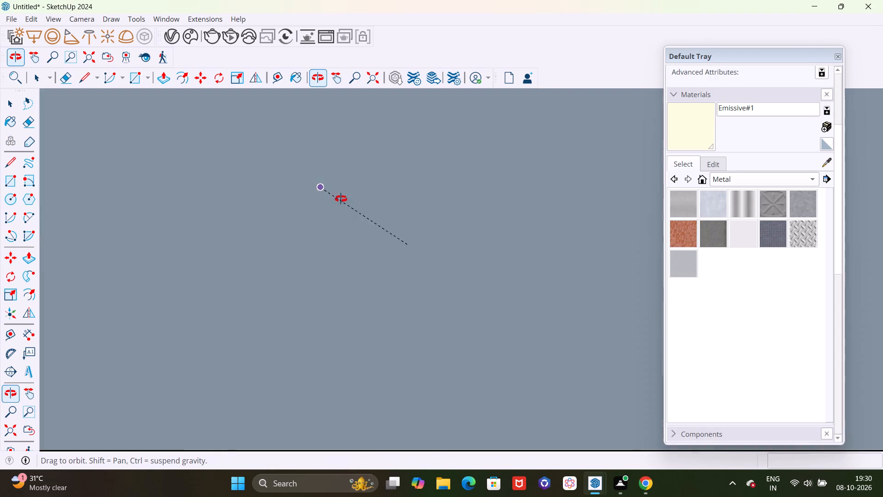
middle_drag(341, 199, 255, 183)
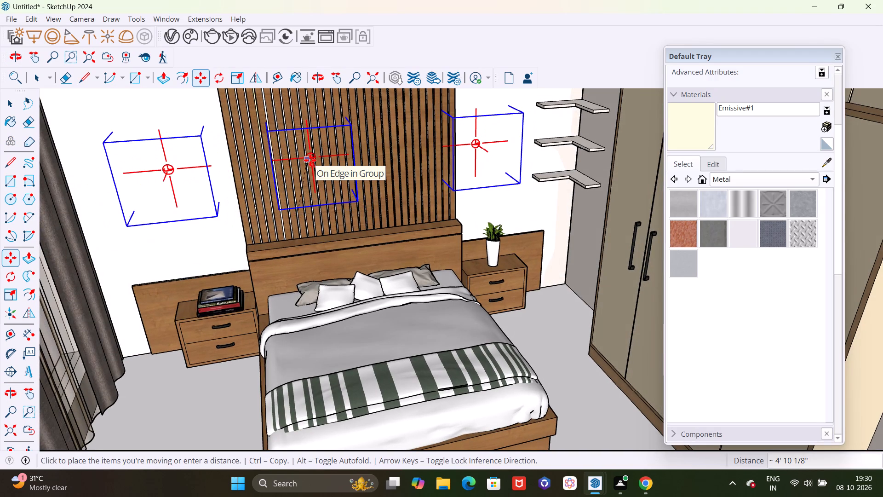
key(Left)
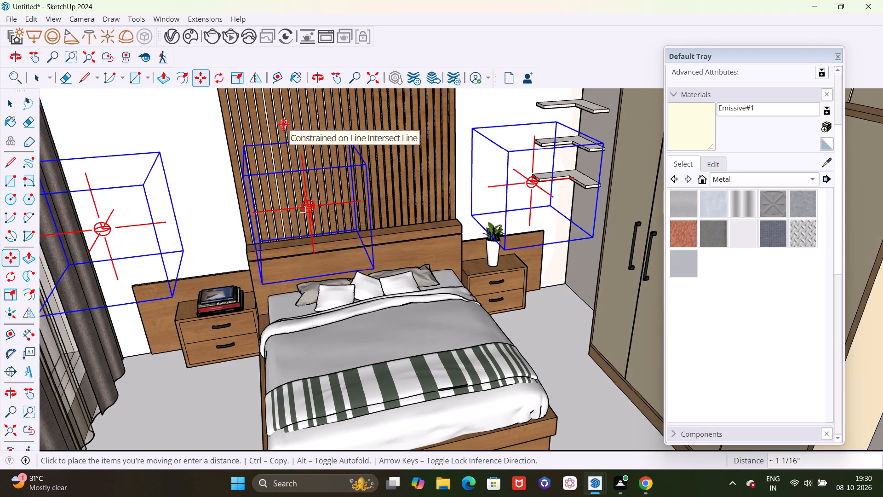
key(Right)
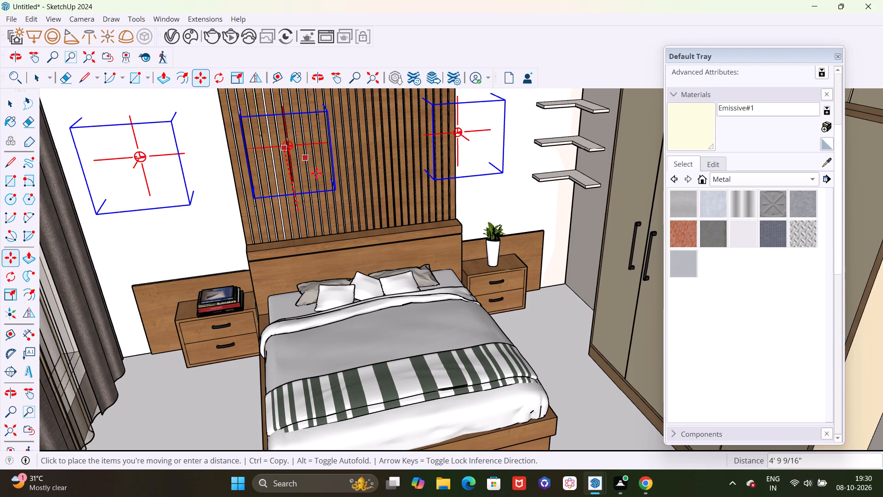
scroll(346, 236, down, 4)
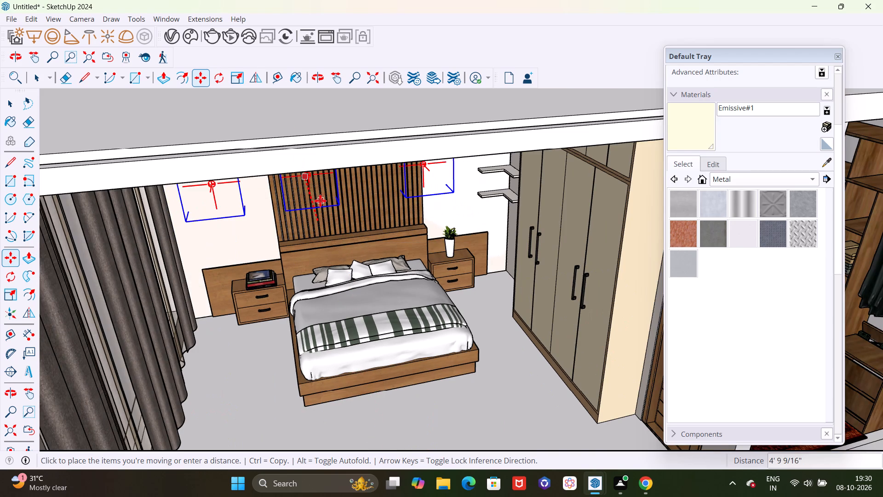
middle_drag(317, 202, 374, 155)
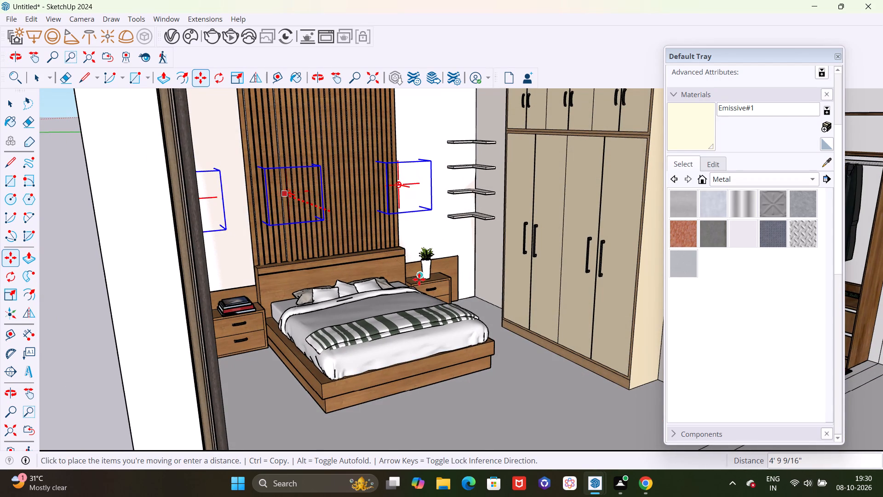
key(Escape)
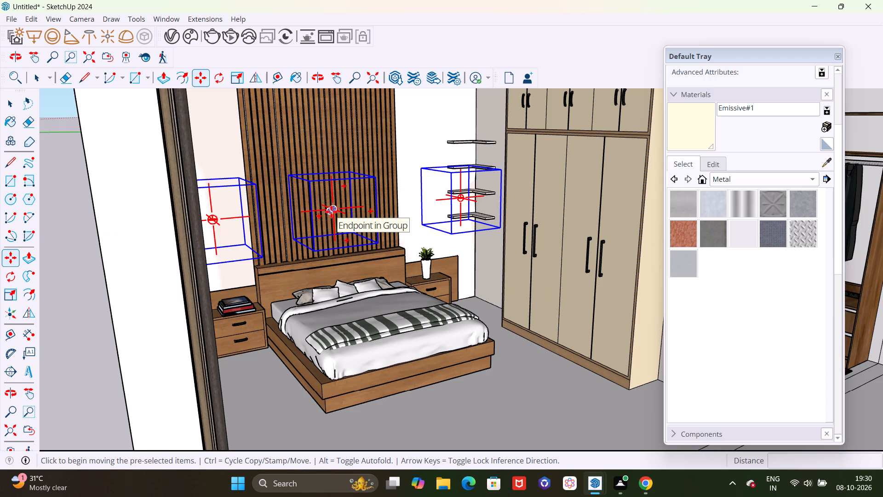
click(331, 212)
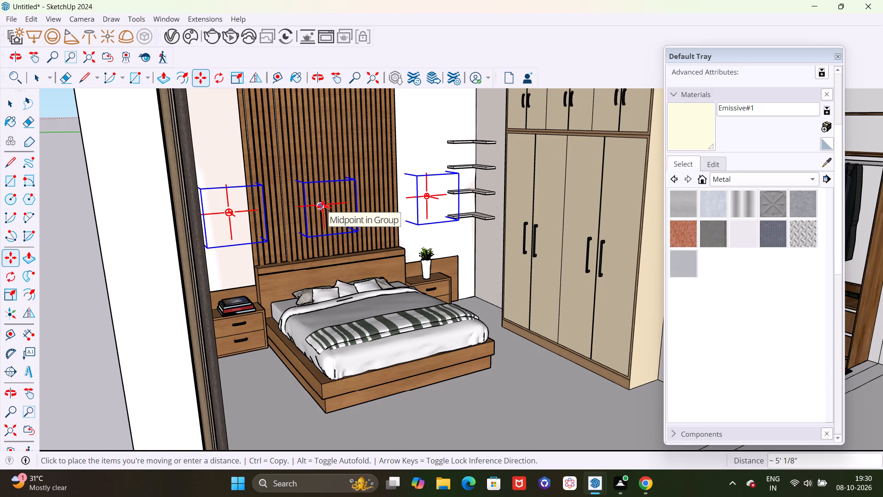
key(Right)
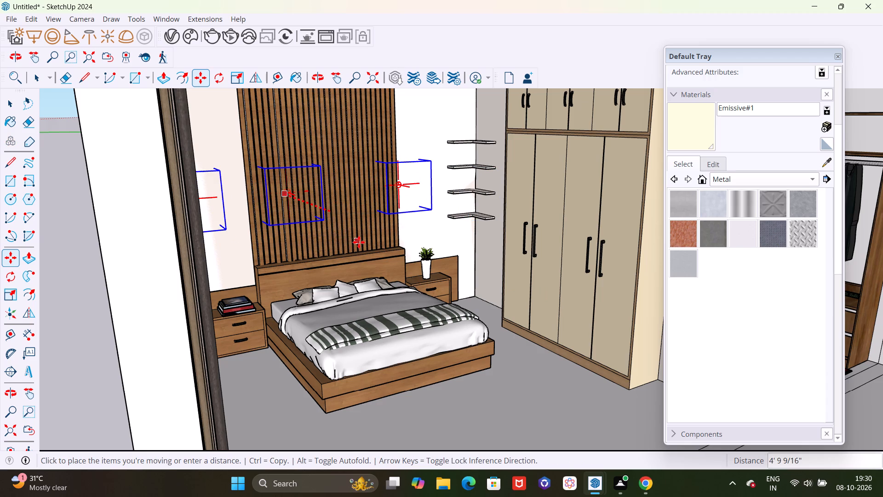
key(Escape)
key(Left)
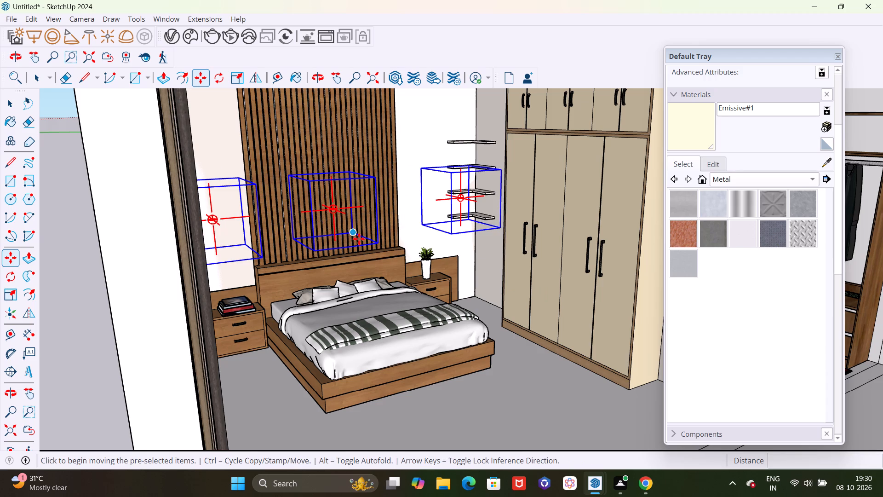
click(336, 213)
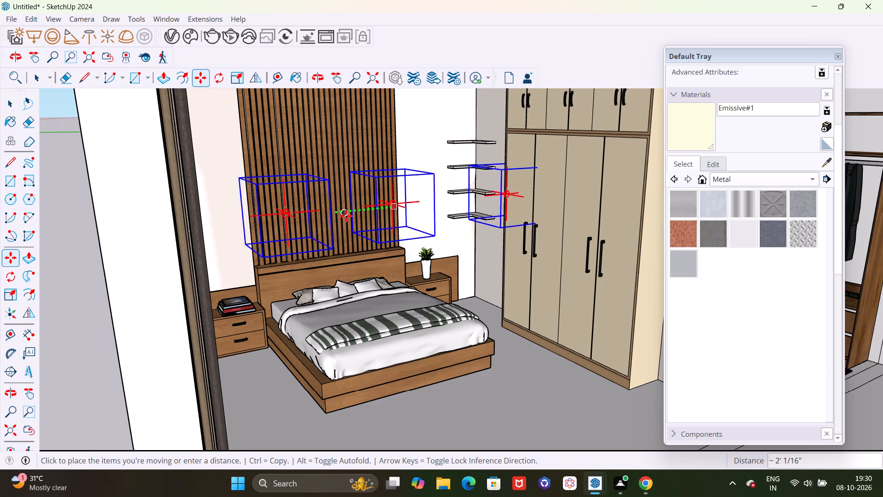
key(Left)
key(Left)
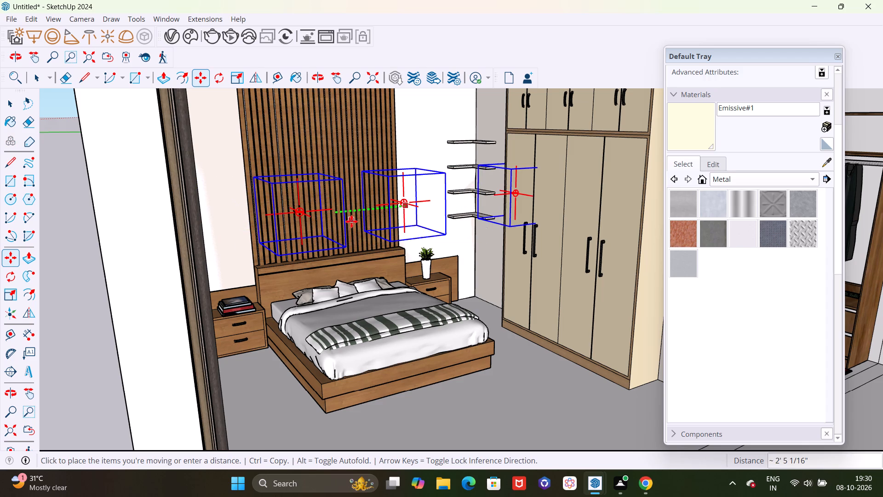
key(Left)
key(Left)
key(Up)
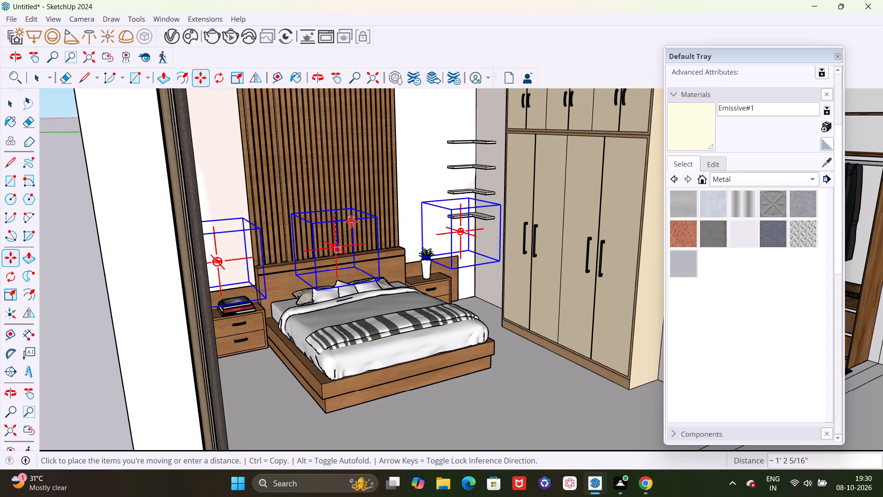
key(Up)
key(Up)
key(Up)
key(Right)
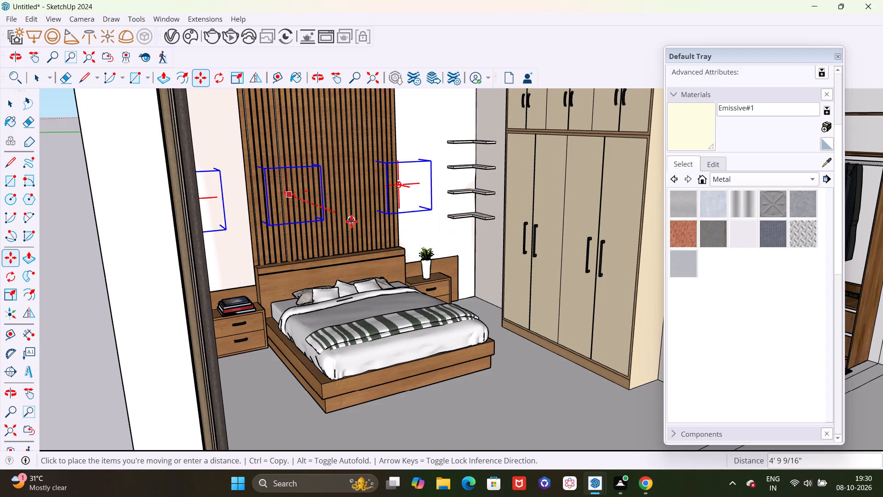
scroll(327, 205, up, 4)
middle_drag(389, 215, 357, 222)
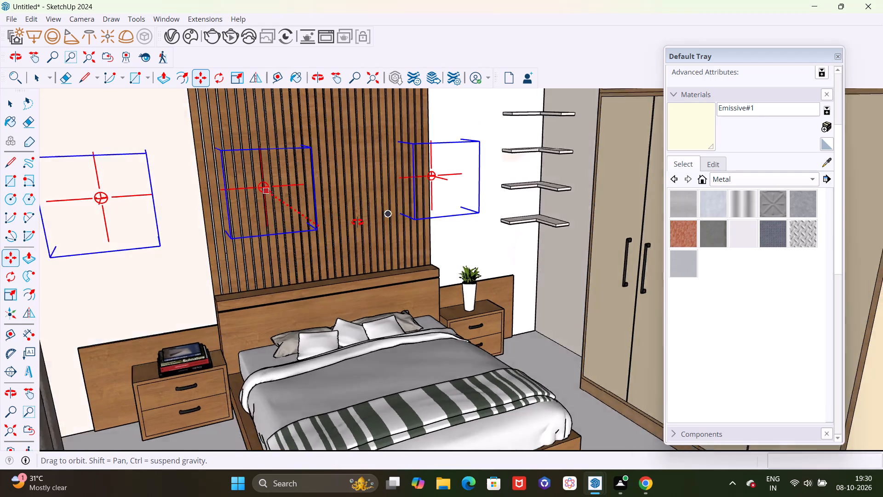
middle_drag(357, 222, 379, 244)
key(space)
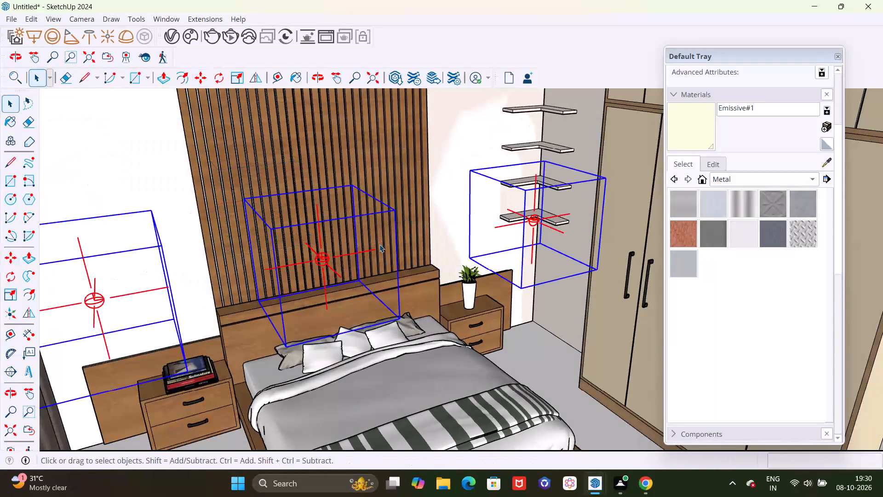
Move the three selected omni lights together about 1' 6" toward the curtains.
scroll(341, 265, up, 3)
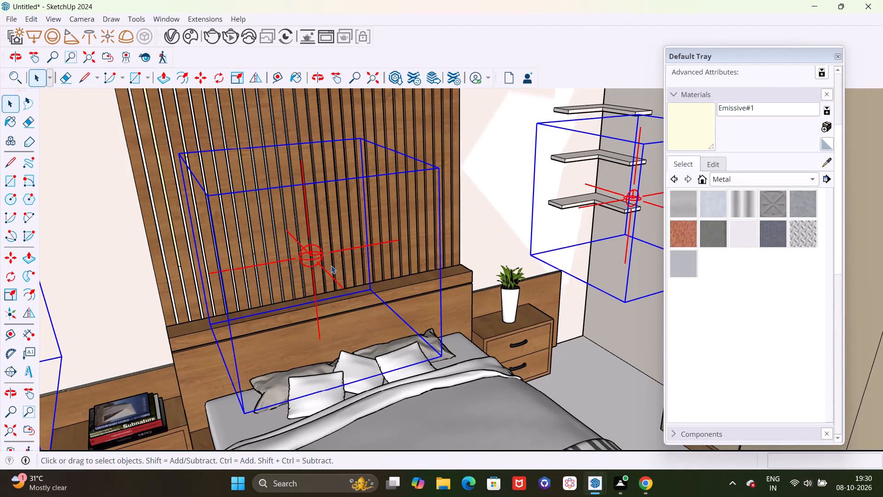
key(m)
click(323, 255)
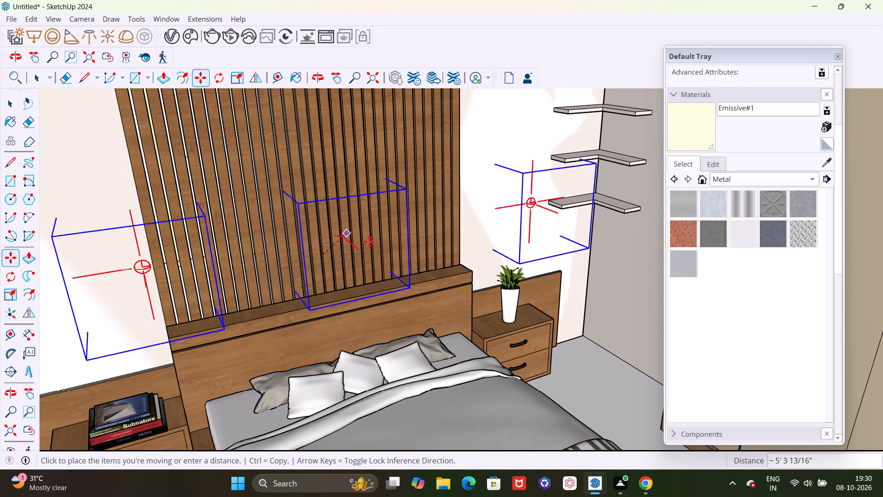
scroll(392, 247, down, 13)
middle_drag(425, 326, 578, 280)
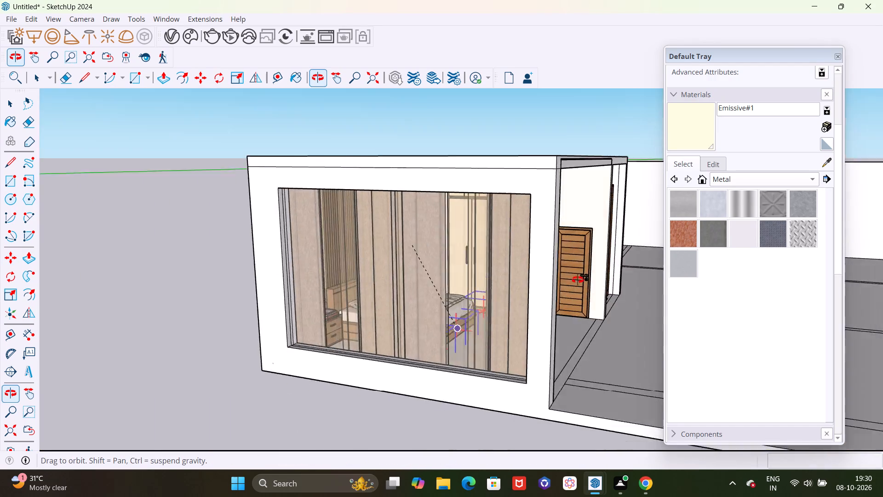
middle_drag(578, 280, 516, 229)
middle_drag(491, 222, 369, 214)
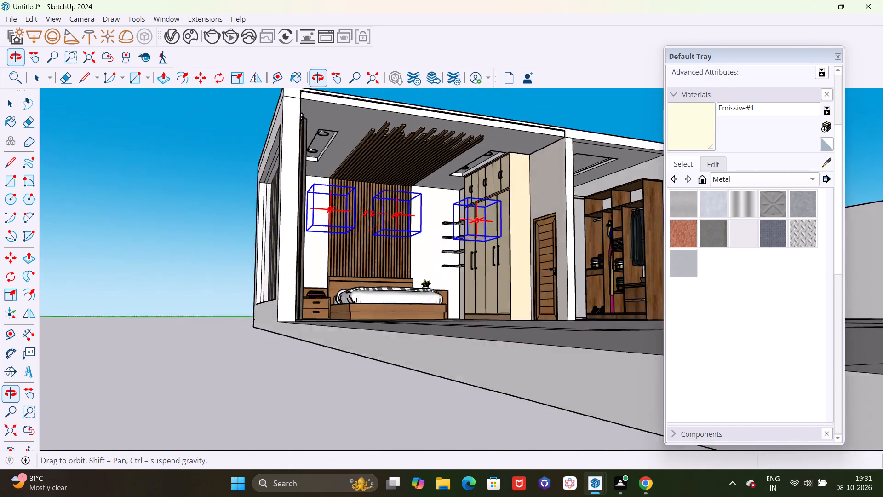
middle_drag(369, 214, 368, 214)
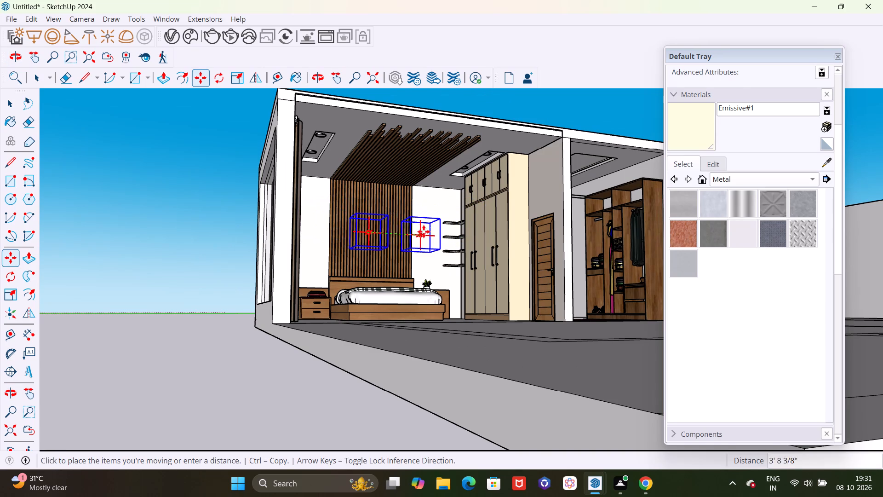
middle_drag(424, 231, 325, 279)
scroll(359, 243, up, 10)
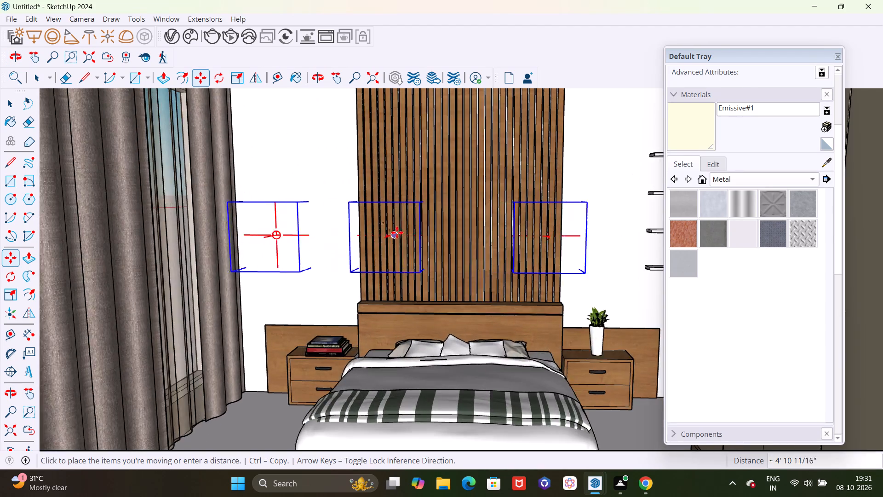
scroll(397, 232, up, 3)
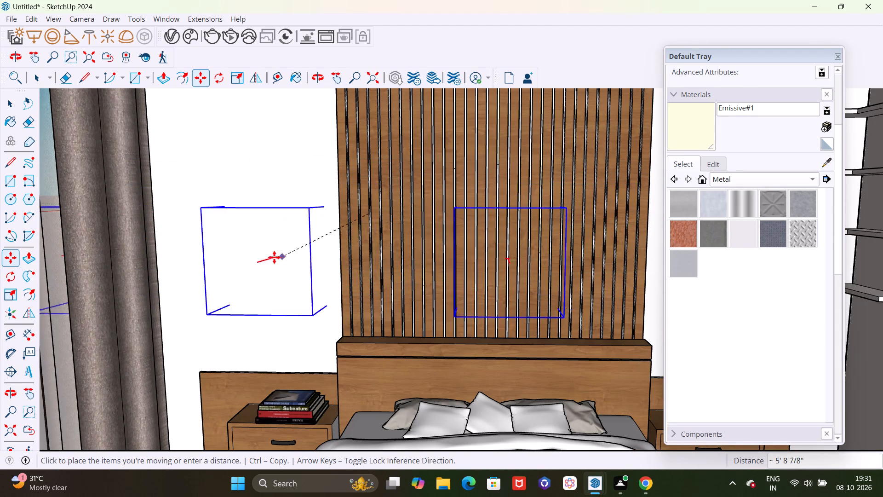
scroll(378, 245, down, 9)
scroll(431, 286, down, 2)
middle_drag(430, 287, 269, 301)
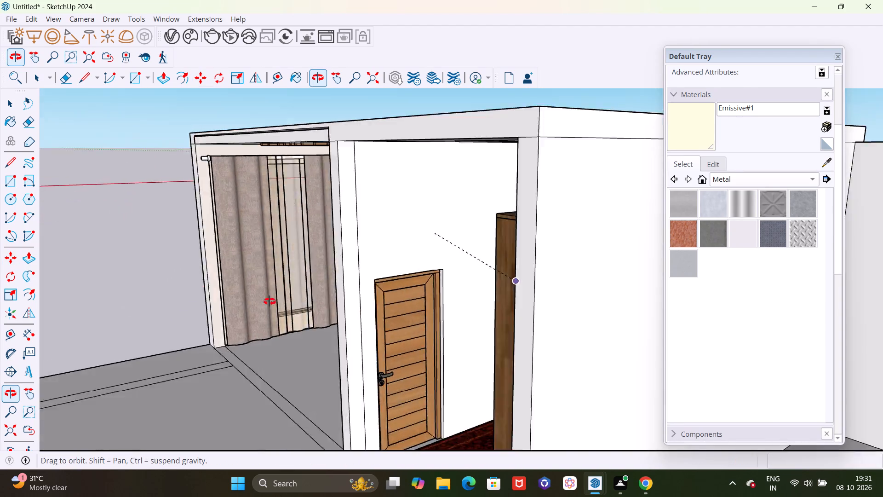
middle_drag(269, 301, 337, 295)
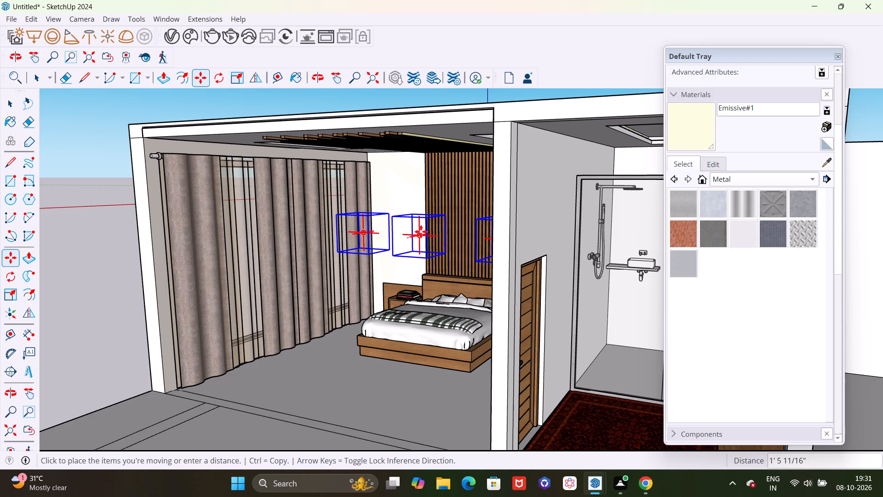
click(419, 232)
Move only the middle omni light about 2' 5" back toward the slatted panel behind the headboard.
middle_drag(431, 283, 475, 306)
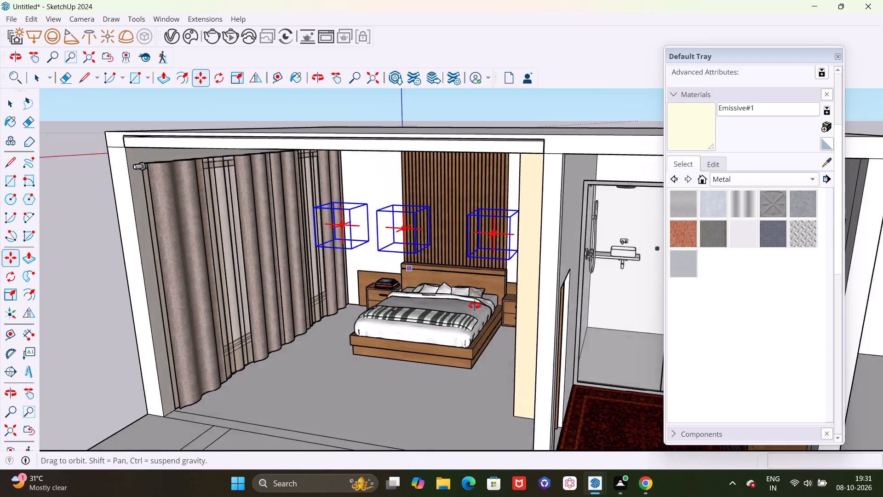
middle_drag(475, 306, 569, 302)
scroll(446, 248, up, 9)
middle_drag(395, 238, 607, 278)
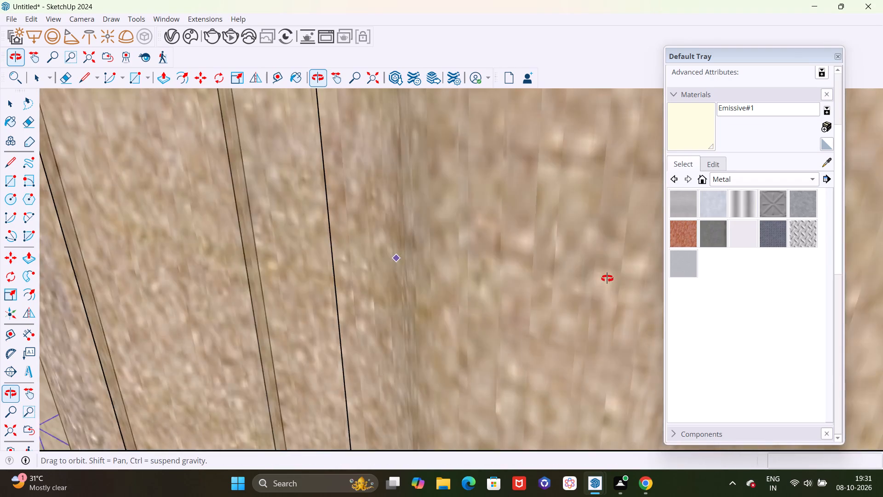
middle_drag(607, 278, 374, 268)
scroll(436, 238, down, 12)
scroll(472, 260, down, 4)
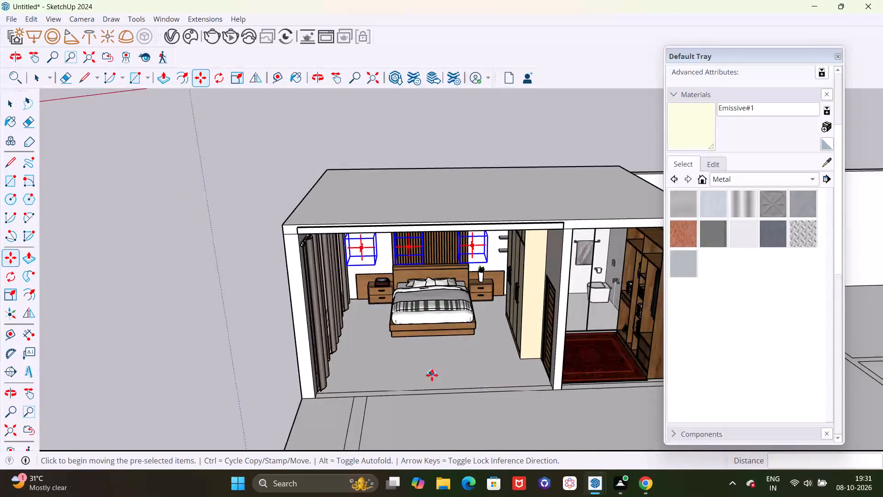
middle_drag(431, 369, 411, 302)
scroll(428, 254, up, 9)
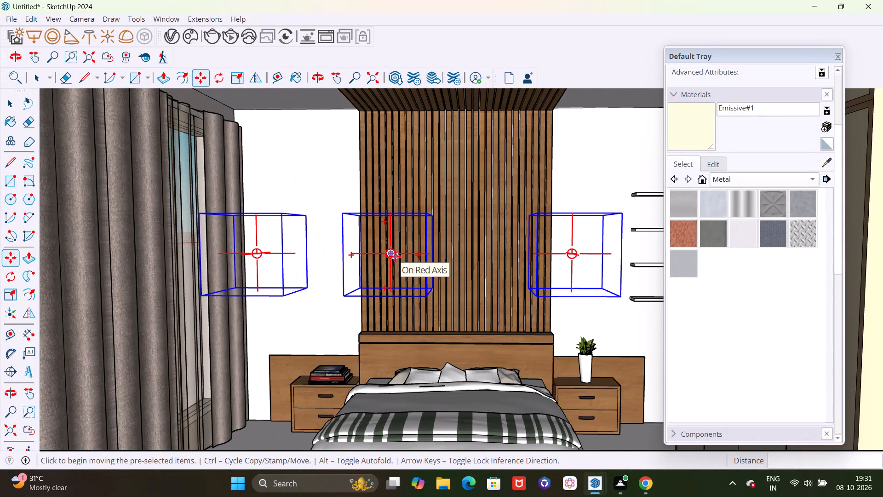
scroll(395, 260, down, 11)
key(space)
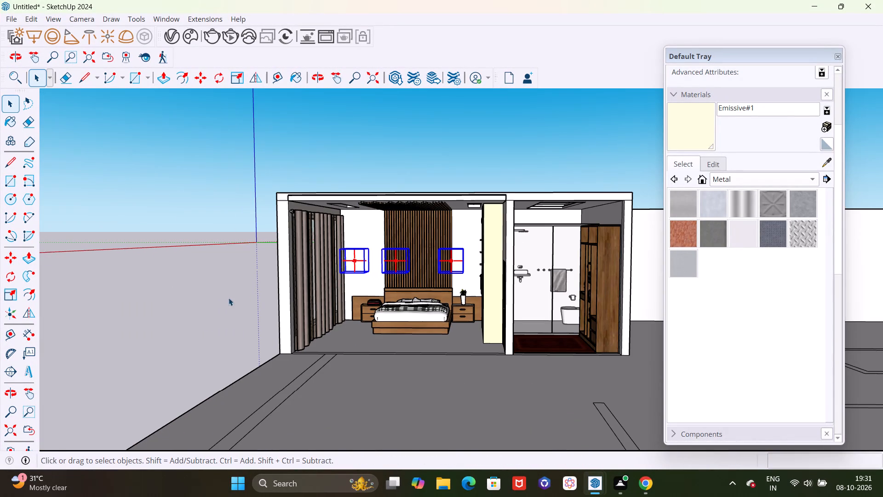
click(229, 298)
scroll(444, 251, up, 4)
scroll(383, 265, up, 3)
click(366, 269)
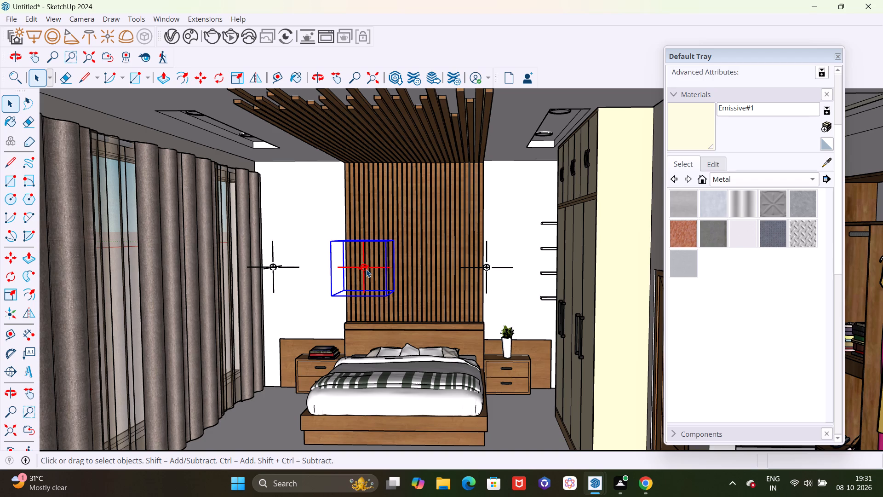
key(m)
click(370, 267)
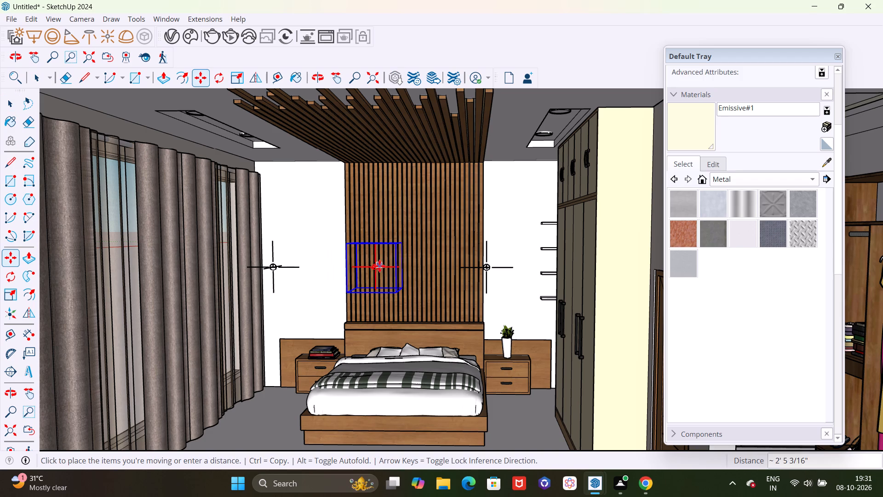
click(382, 266)
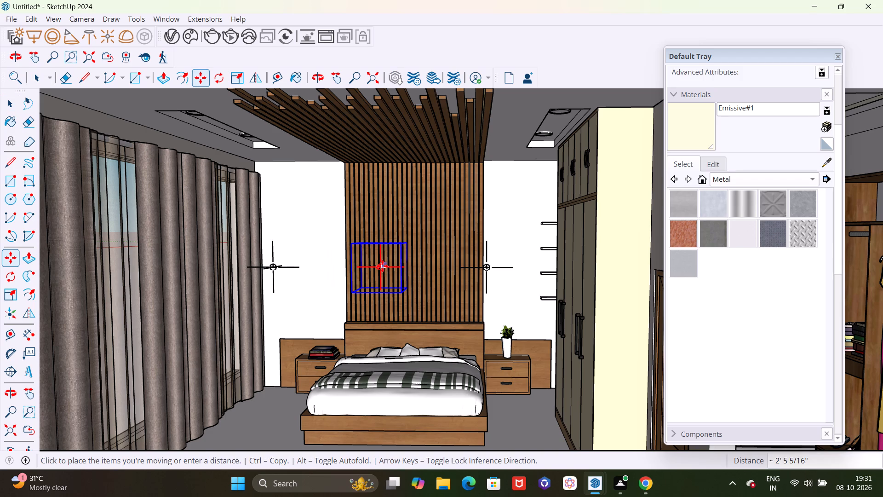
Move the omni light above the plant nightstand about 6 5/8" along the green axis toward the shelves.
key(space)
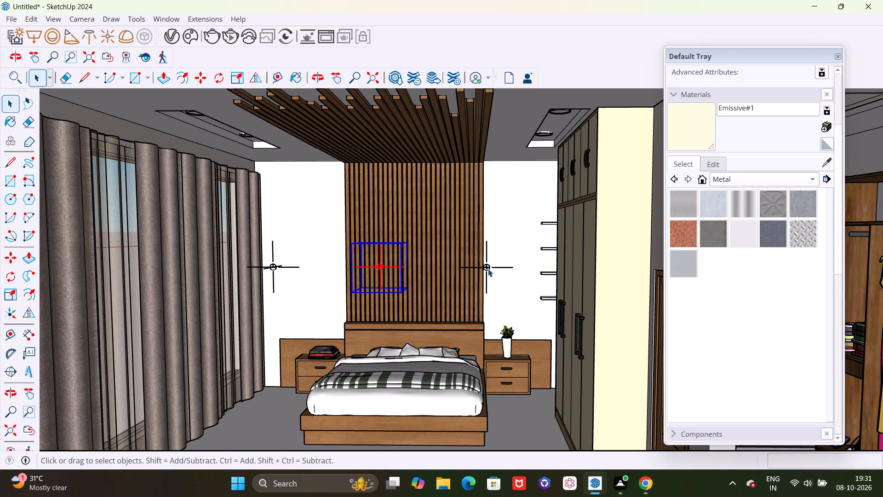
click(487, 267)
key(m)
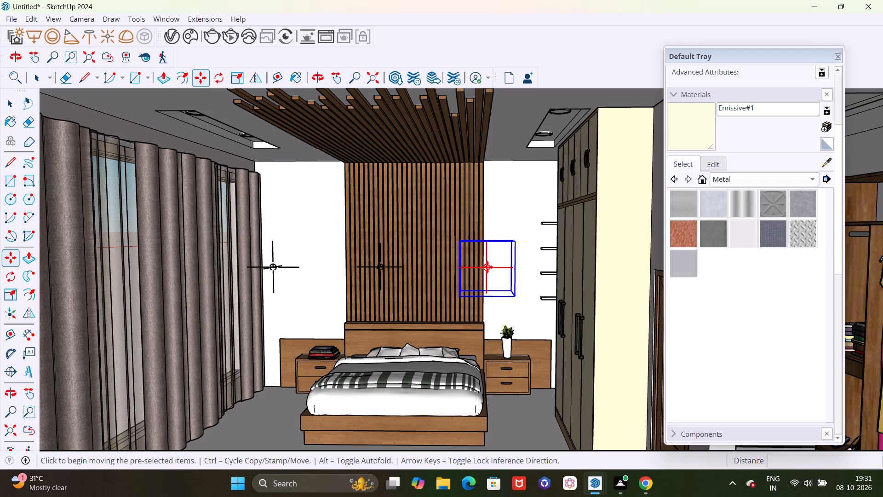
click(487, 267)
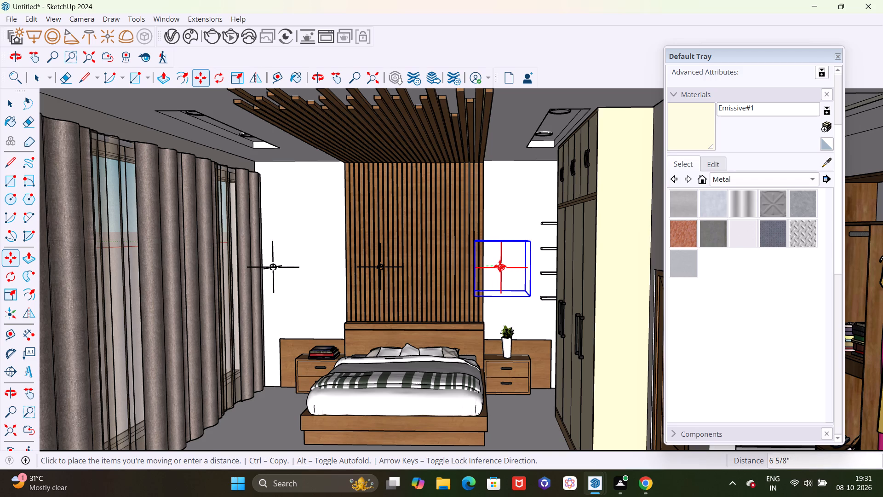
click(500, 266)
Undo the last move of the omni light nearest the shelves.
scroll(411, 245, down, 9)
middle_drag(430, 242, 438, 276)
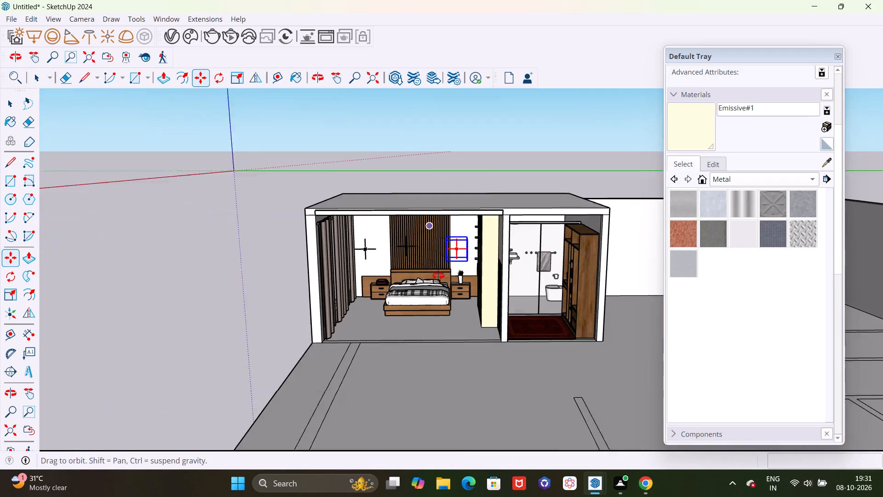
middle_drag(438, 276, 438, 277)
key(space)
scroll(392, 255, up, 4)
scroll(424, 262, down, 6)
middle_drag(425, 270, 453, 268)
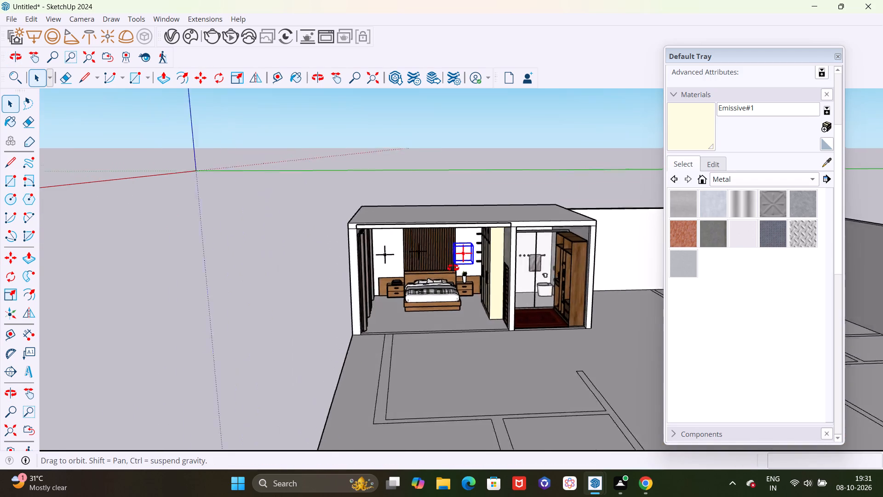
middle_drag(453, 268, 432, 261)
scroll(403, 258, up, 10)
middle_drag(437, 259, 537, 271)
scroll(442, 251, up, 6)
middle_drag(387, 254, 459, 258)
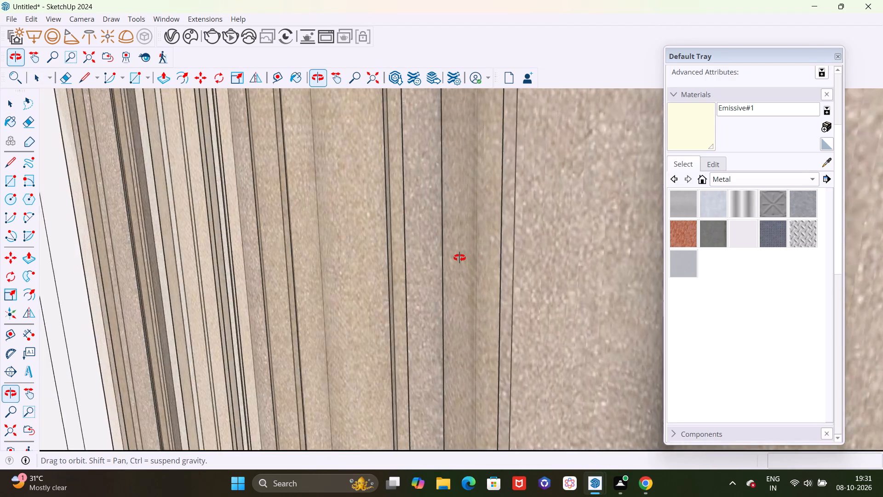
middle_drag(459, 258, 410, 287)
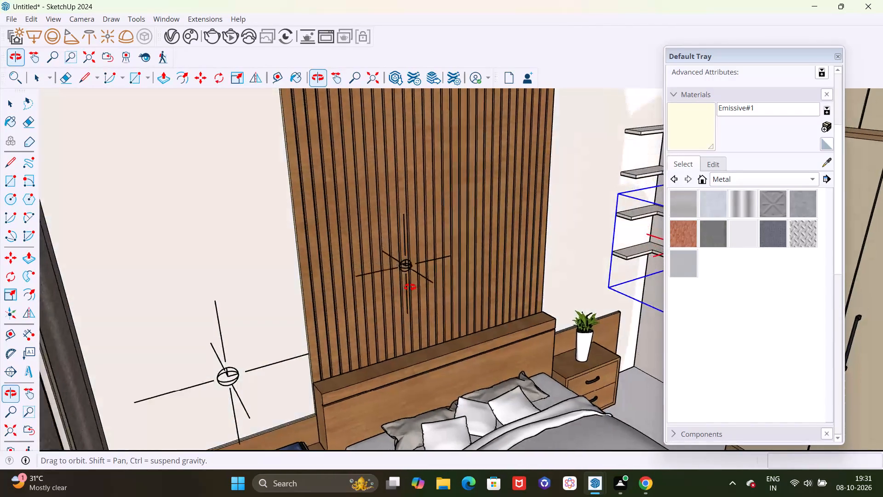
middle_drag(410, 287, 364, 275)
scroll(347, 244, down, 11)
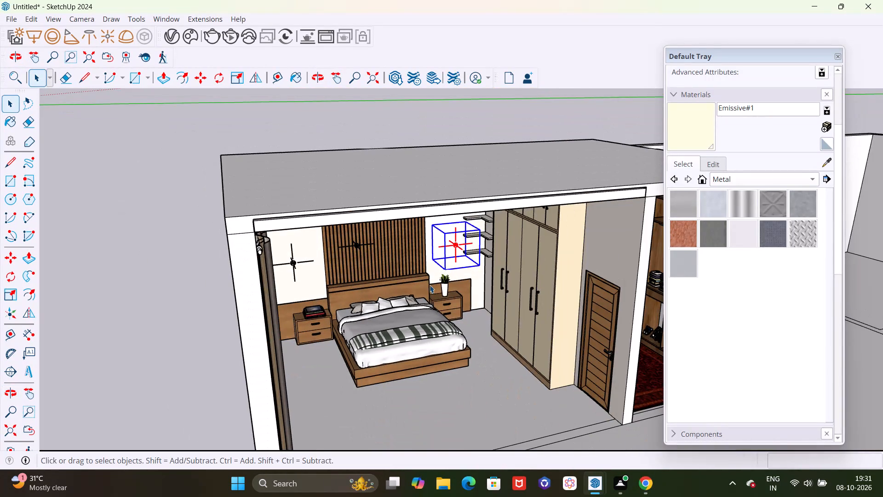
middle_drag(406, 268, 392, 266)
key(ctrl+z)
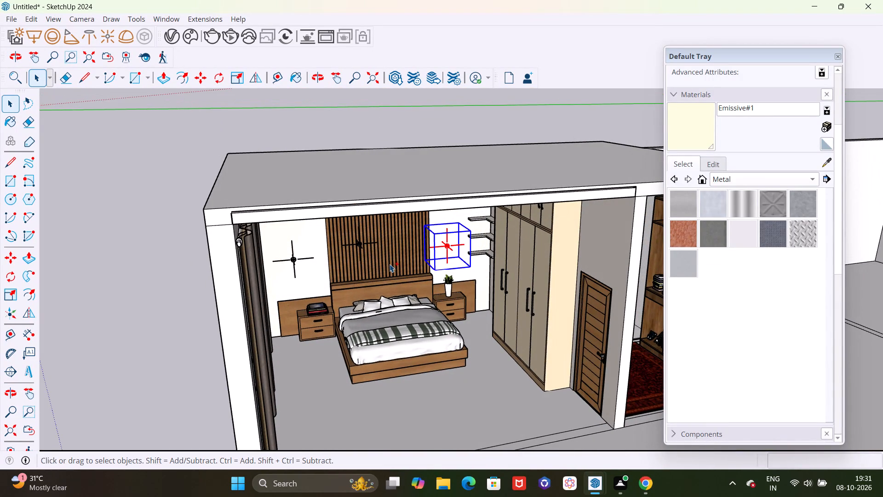
Undo one more of the recent omni light changes.
key(ctrl+z)
Move the middle omni light about 10 5/16" along the green axis toward the centre of the slatted panel.
middle_drag(398, 295, 344, 275)
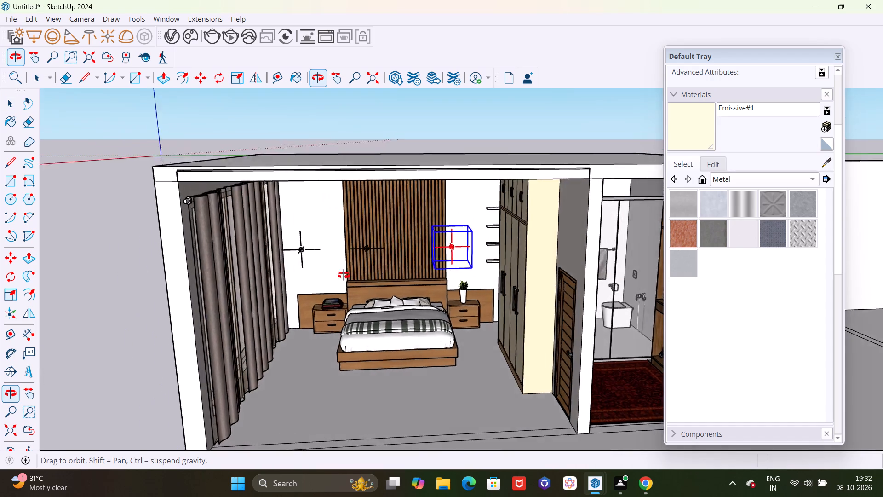
middle_drag(344, 275, 259, 275)
scroll(358, 269, up, 6)
middle_drag(414, 261, 503, 271)
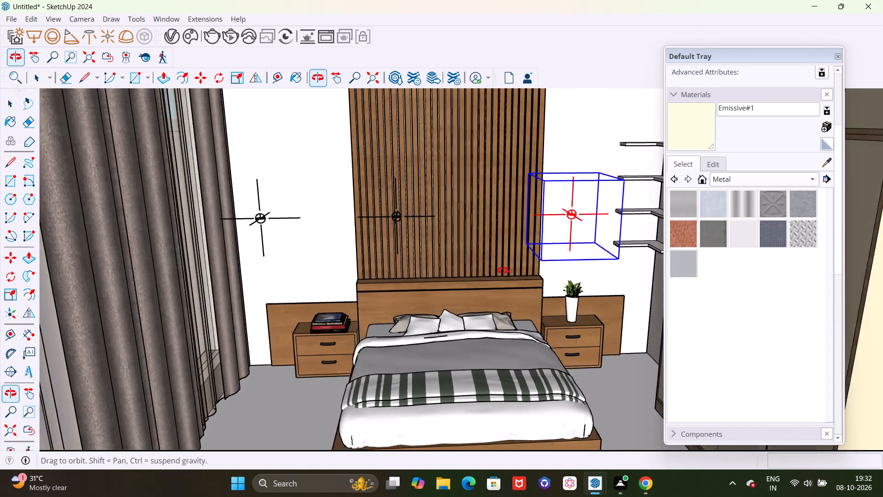
middle_drag(503, 271, 485, 260)
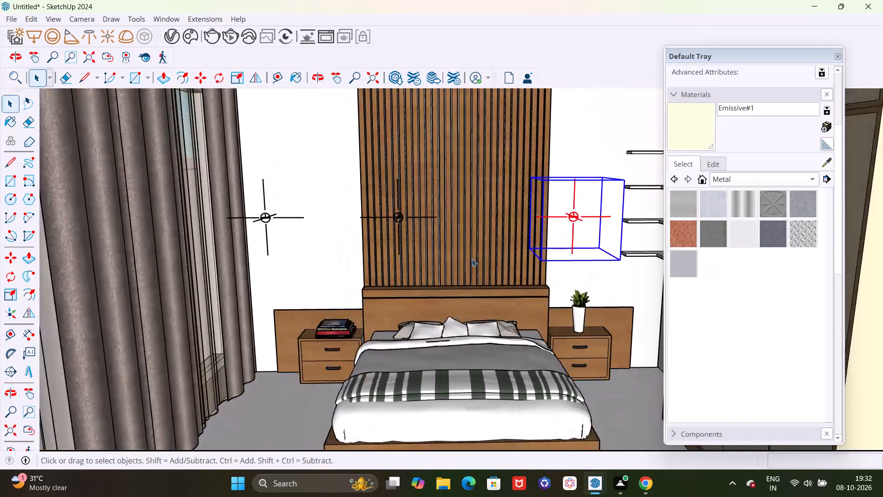
scroll(442, 227, up, 7)
middle_drag(397, 234, 353, 266)
scroll(356, 255, down, 20)
middle_drag(334, 281, 384, 253)
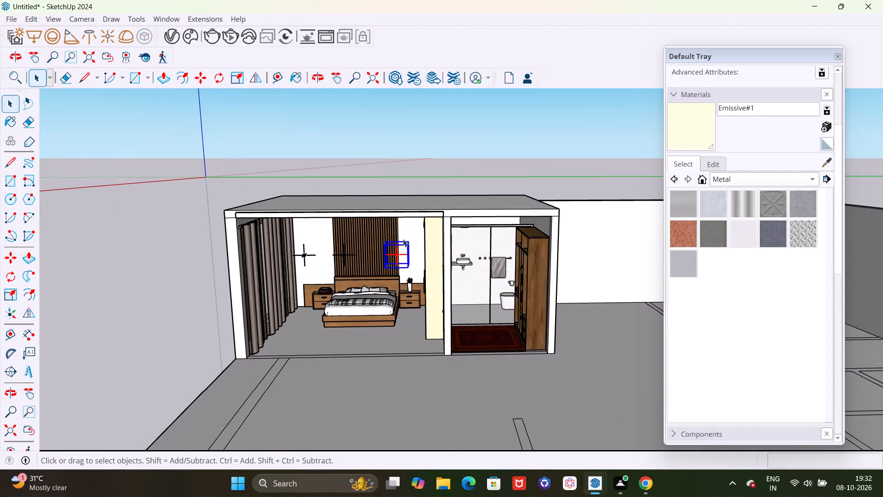
scroll(361, 273, up, 5)
click(335, 246)
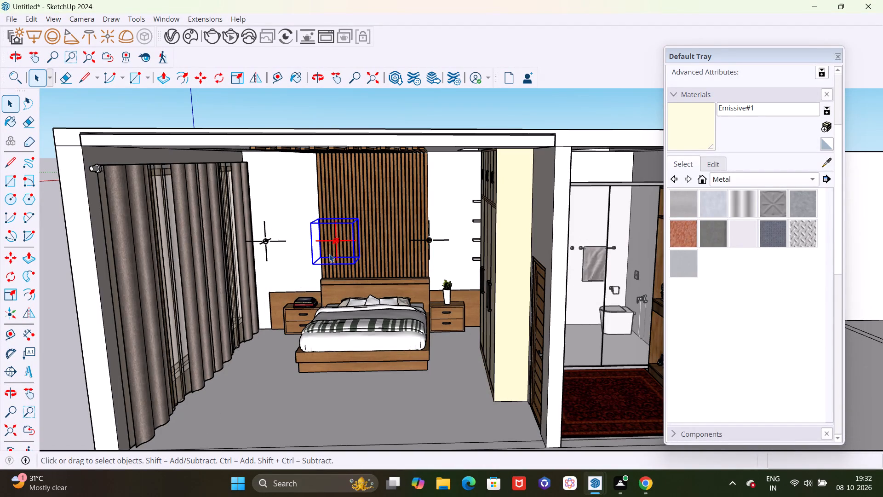
key(m)
scroll(335, 245, up, 4)
click(335, 246)
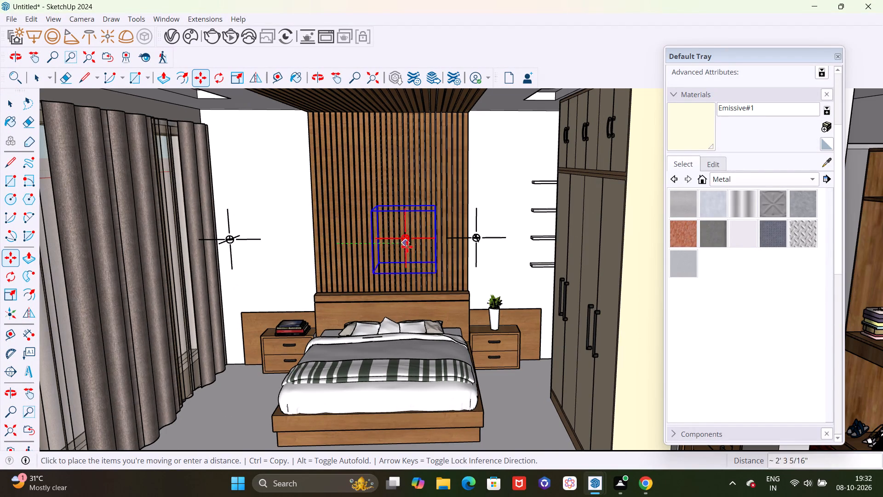
scroll(367, 244, up, 11)
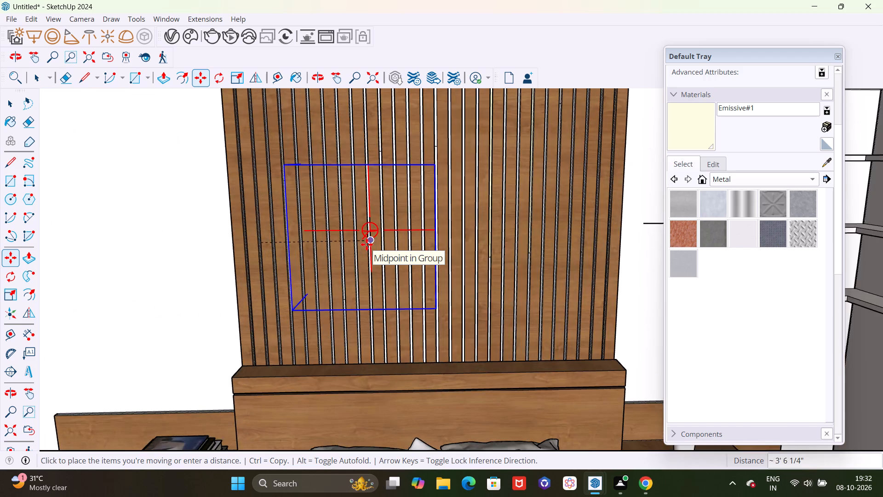
scroll(367, 244, up, 3)
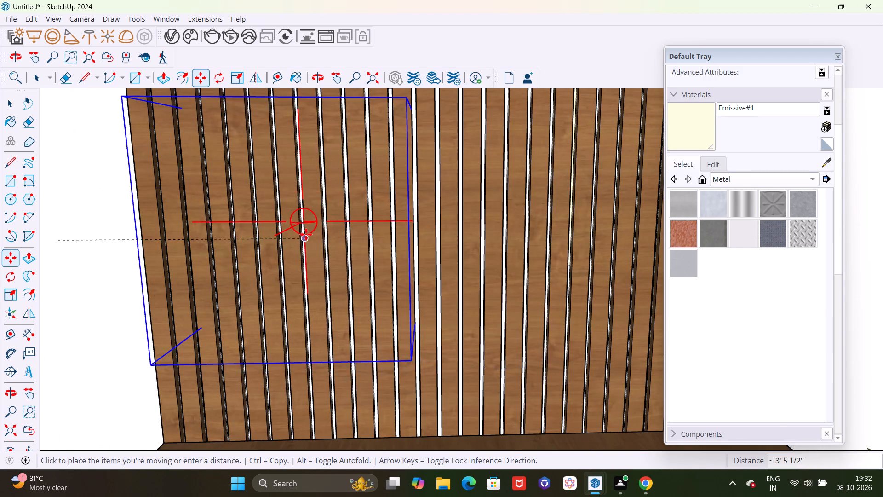
scroll(304, 234, down, 10)
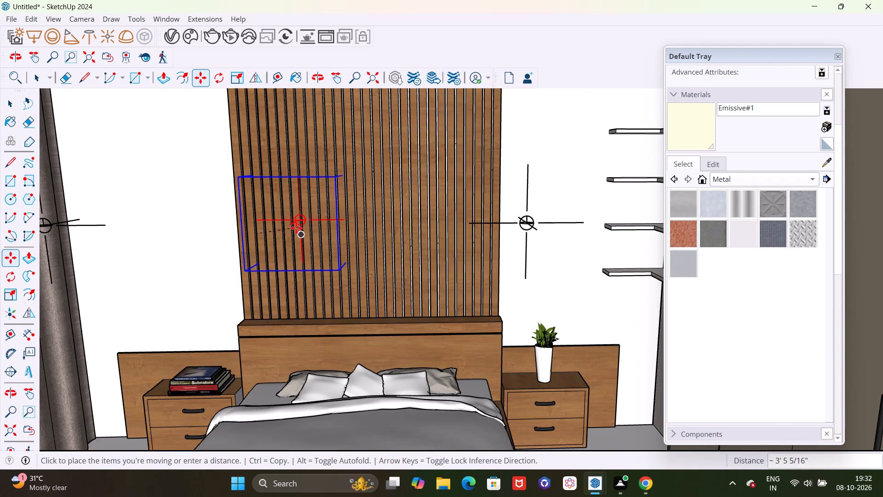
scroll(295, 230, up, 4)
key(Right)
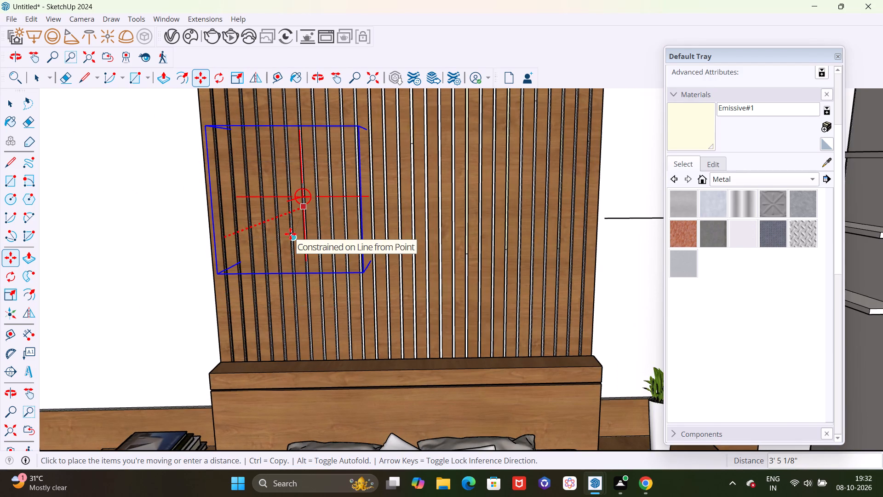
key(Left)
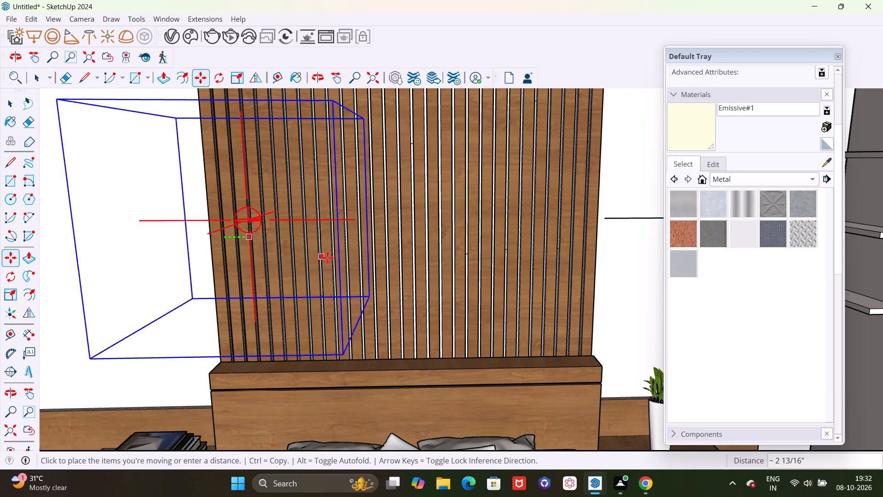
scroll(347, 259, down, 9)
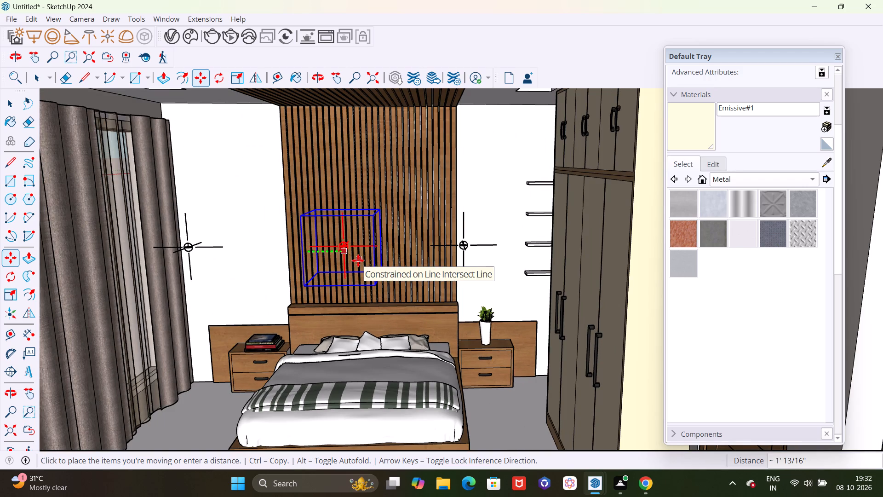
click(354, 260)
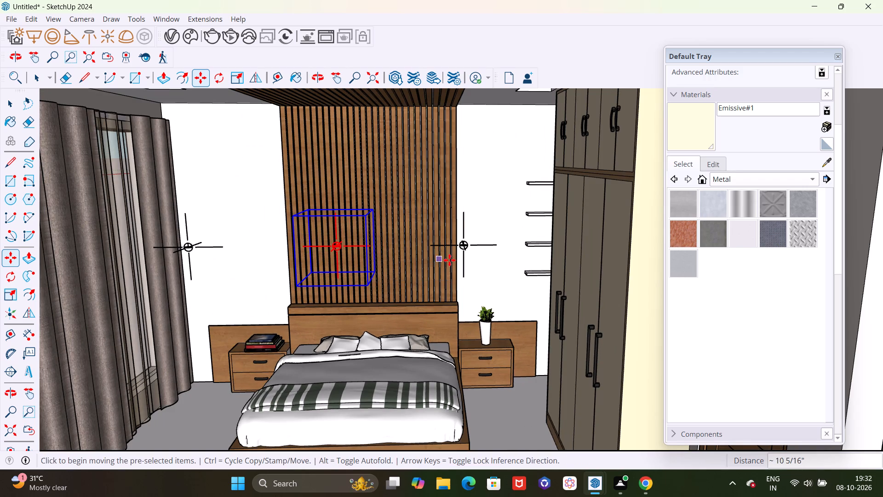
Copy all three omni lights together about 3' 6 15/16" along the red axis, away from the headboard wall.
scroll(455, 260, down, 11)
middle_drag(448, 319, 417, 328)
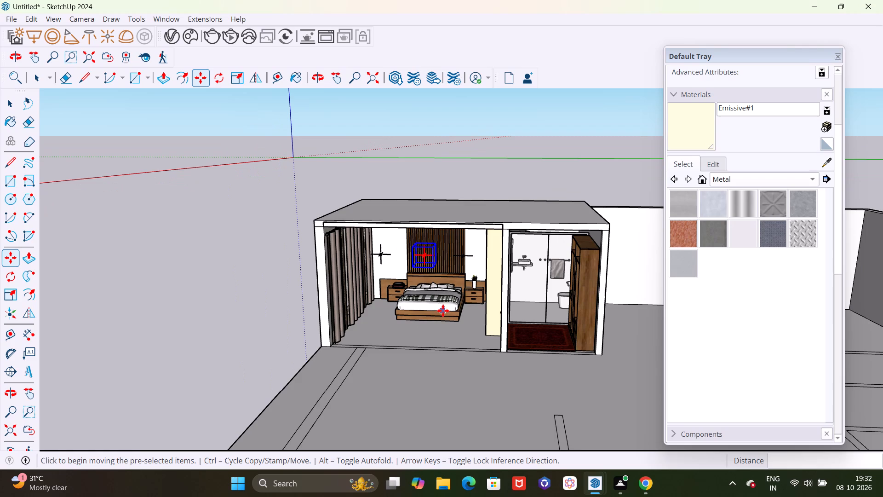
key(space)
scroll(386, 251, up, 8)
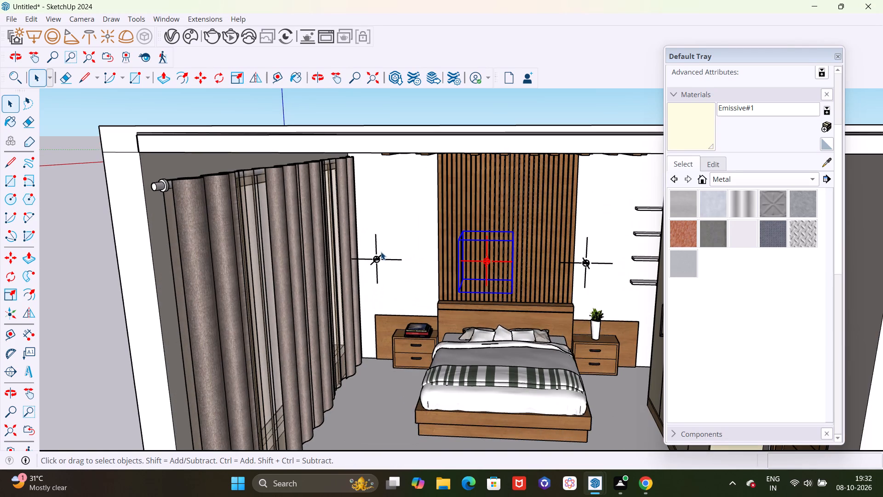
shift+click(379, 258)
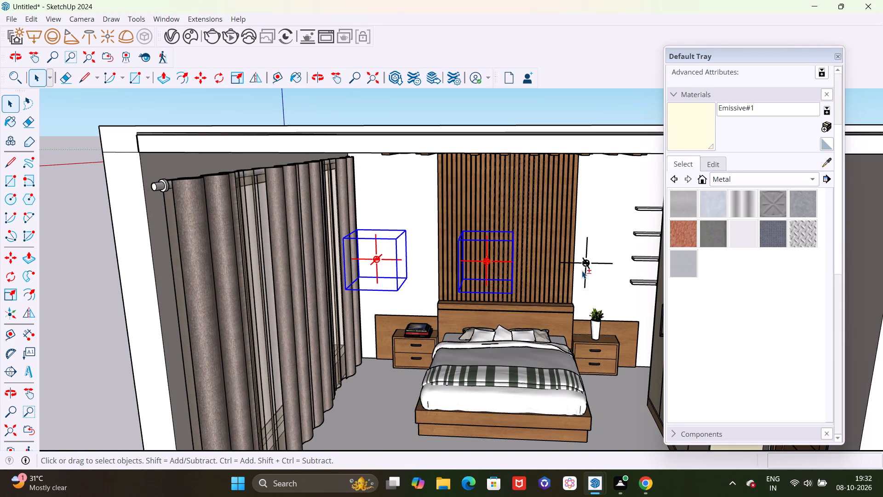
shift+click(585, 266)
key(m)
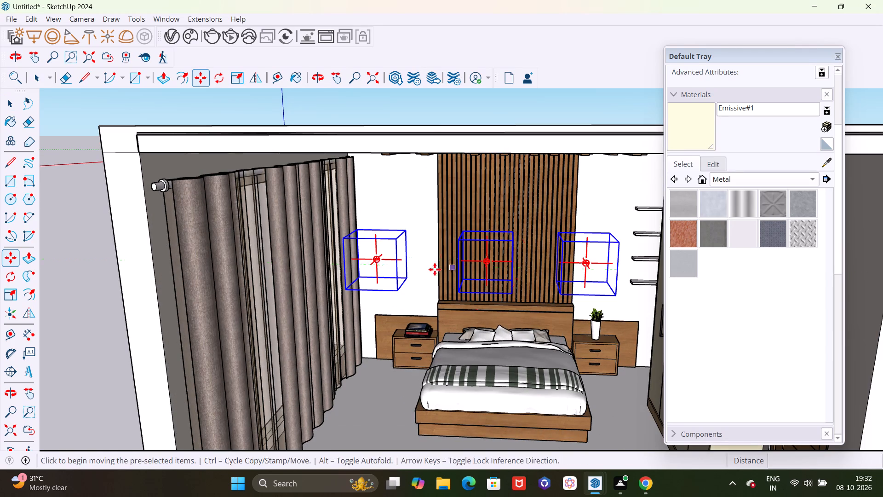
click(375, 261)
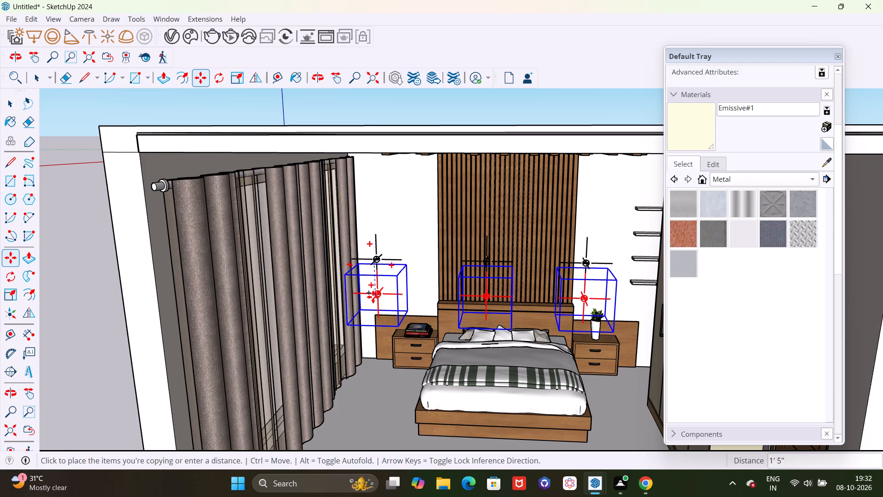
scroll(373, 292, up, 1)
middle_drag(372, 288, 257, 266)
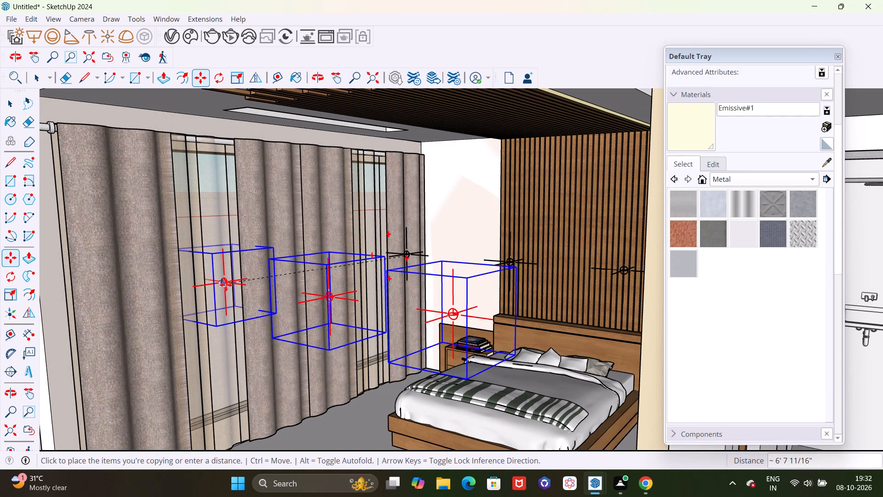
key(Right)
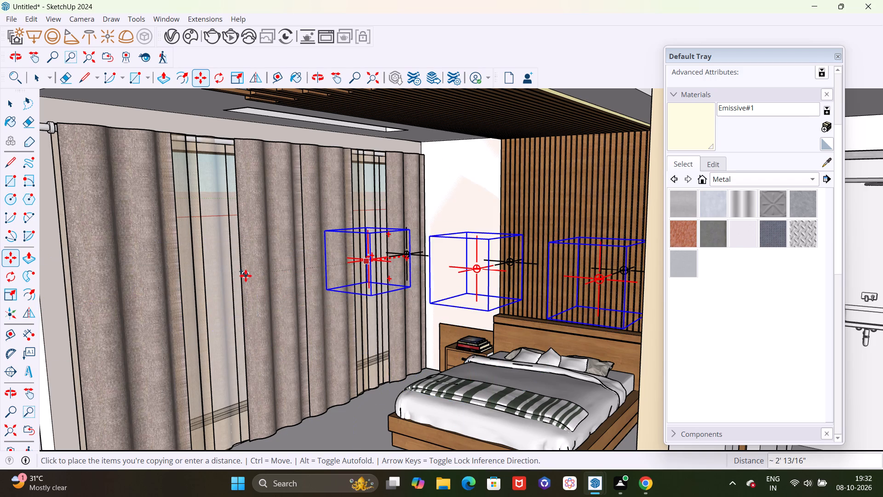
scroll(246, 276, down, 6)
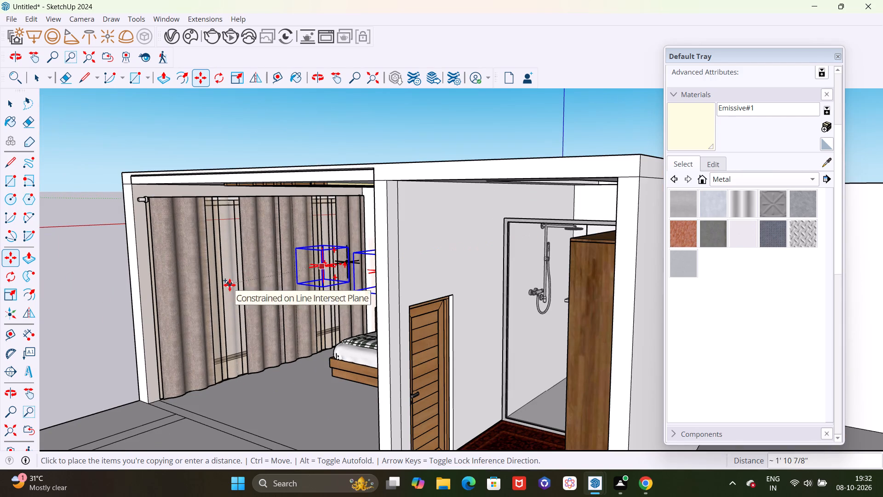
scroll(222, 288, up, 7)
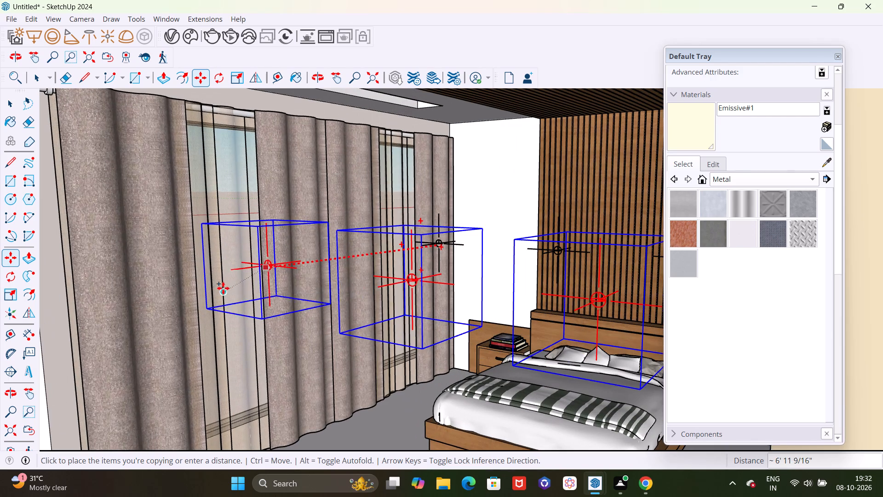
click(231, 284)
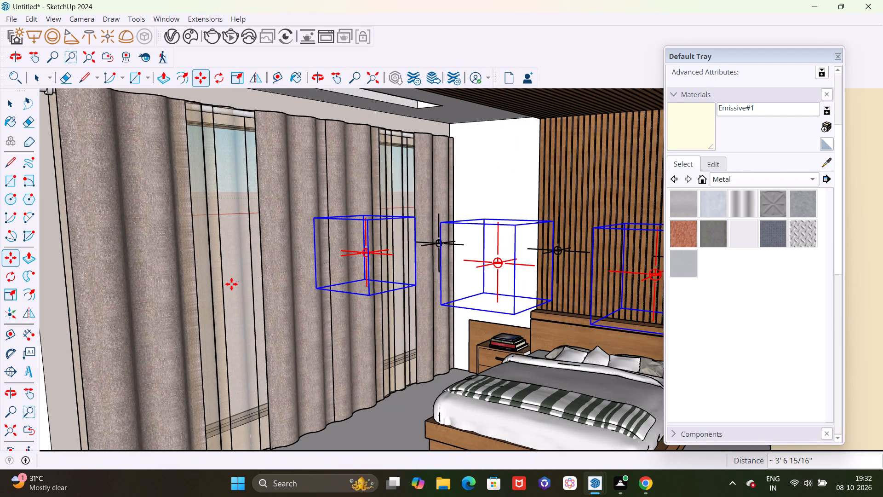
Copy the new row of three omni lights about 5' 10 11/16" farther along the red axis toward the room's open side.
scroll(231, 284, down, 3)
middle_drag(246, 292, 529, 300)
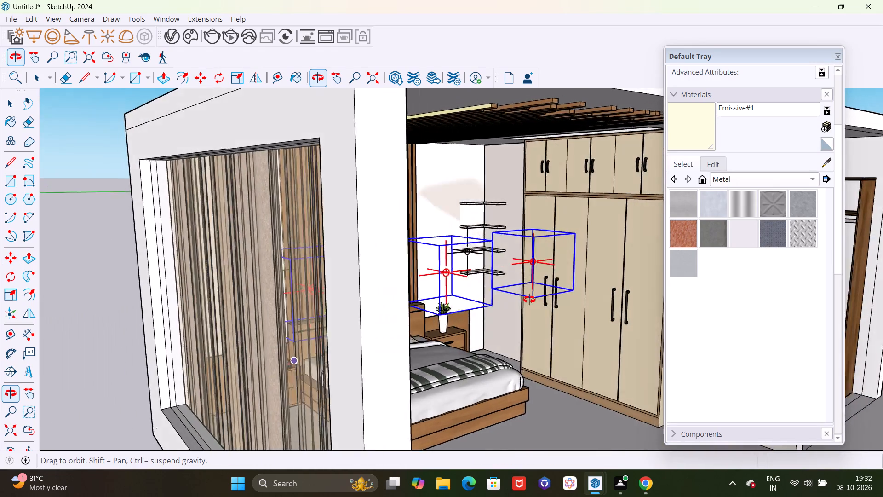
middle_drag(529, 300, 321, 315)
scroll(304, 277, up, 2)
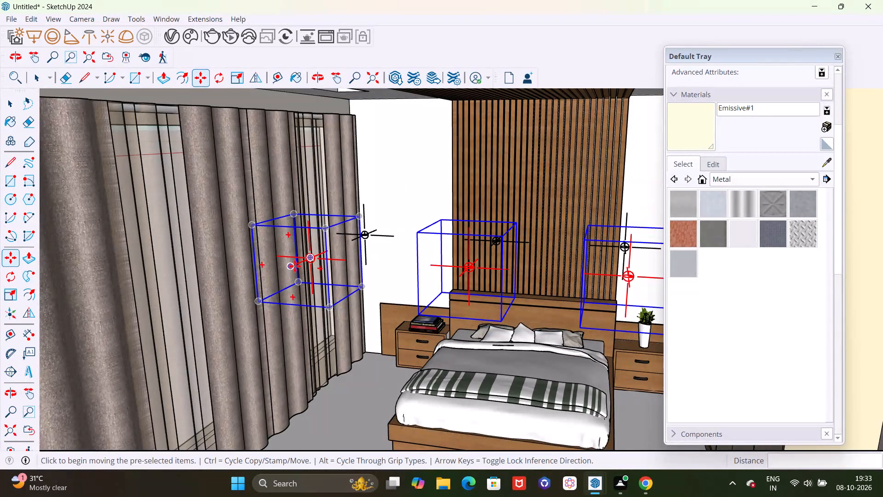
click(289, 266)
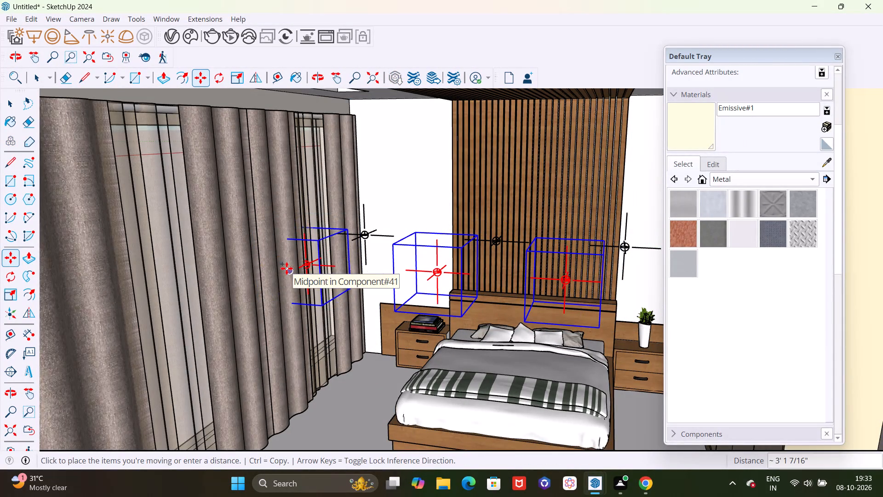
scroll(182, 301, down, 3)
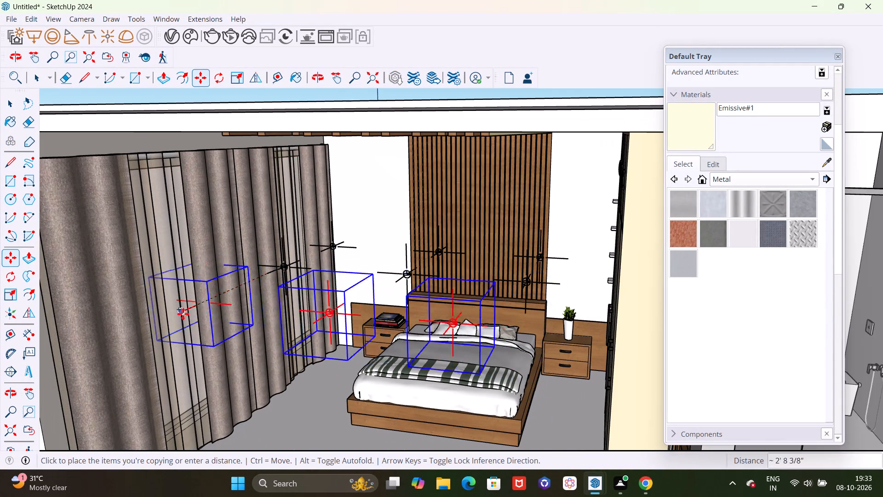
middle_drag(201, 311, 105, 266)
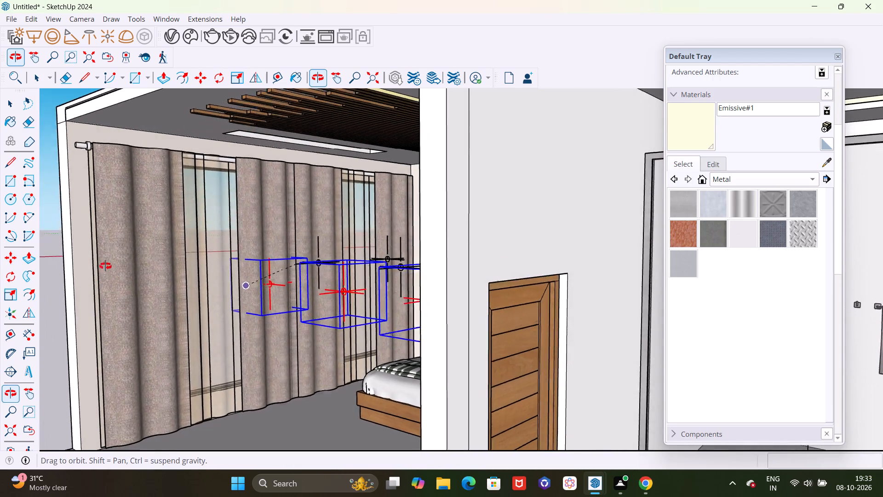
middle_drag(105, 266, 109, 253)
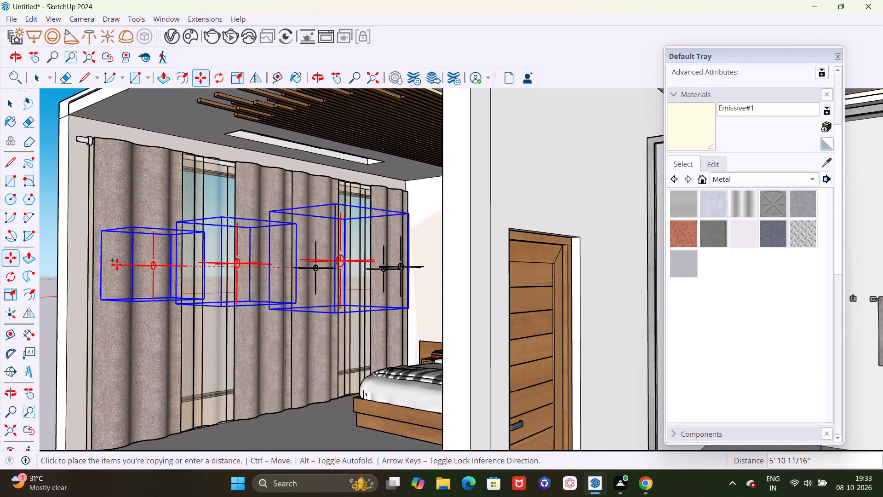
click(117, 265)
Examine the placement of the three rows of omni lights in the bedroom from outside the room.
scroll(196, 276, down, 5)
middle_drag(212, 276, 302, 384)
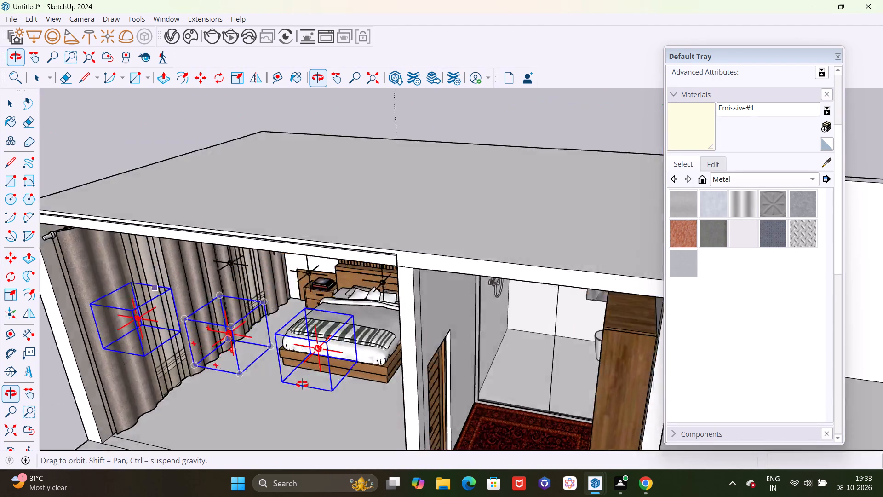
middle_drag(302, 384, 410, 365)
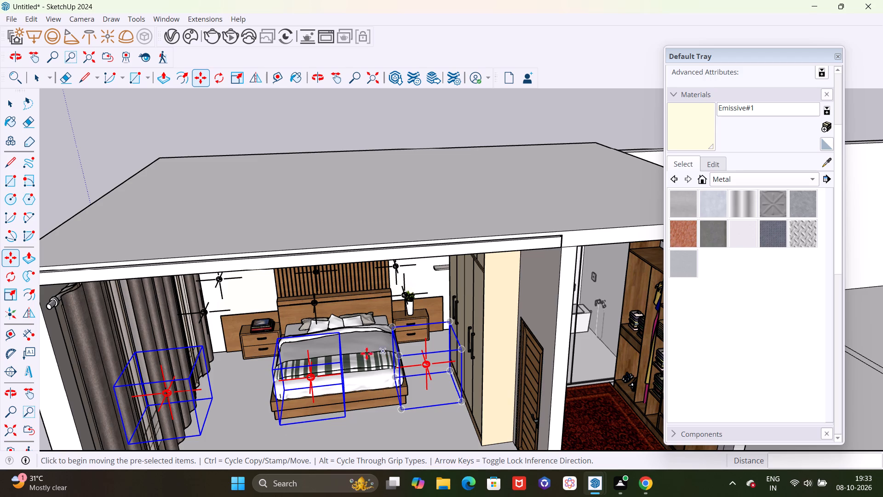
scroll(326, 362, down, 9)
middle_drag(371, 389, 360, 351)
scroll(346, 342, up, 4)
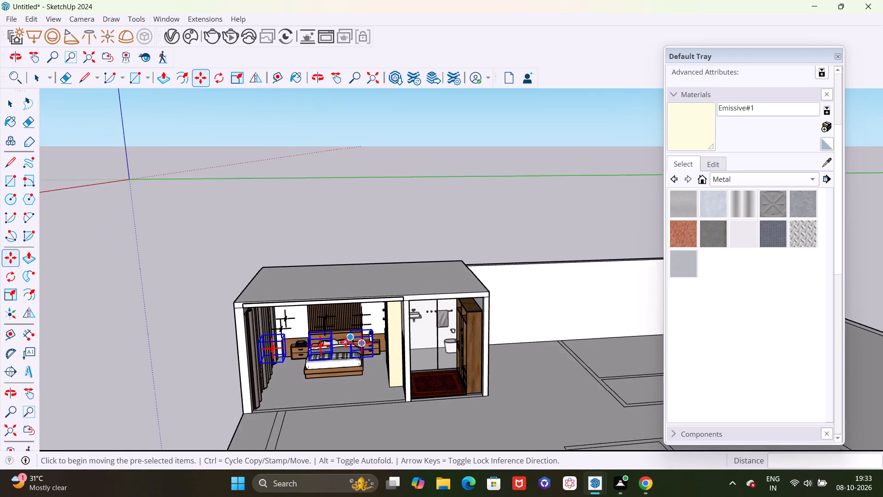
scroll(345, 342, up, 1)
key(space)
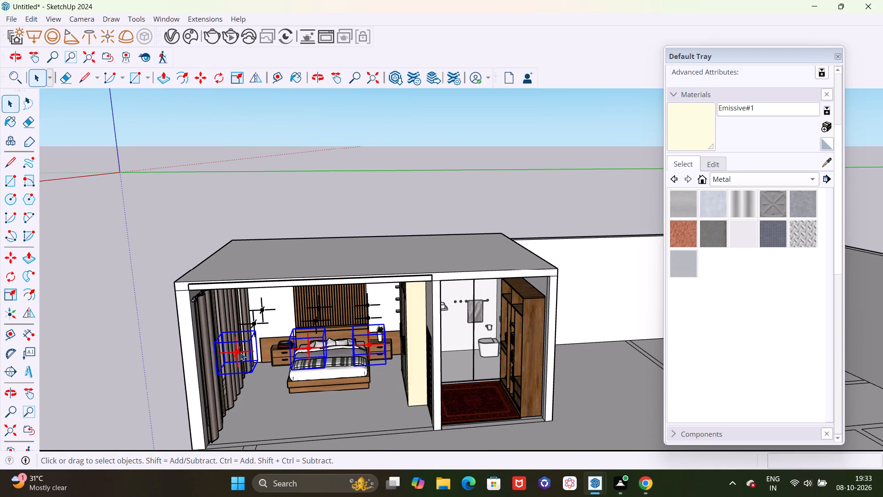
Set the V-Ray omni light's intensity to 6000.
click(167, 42)
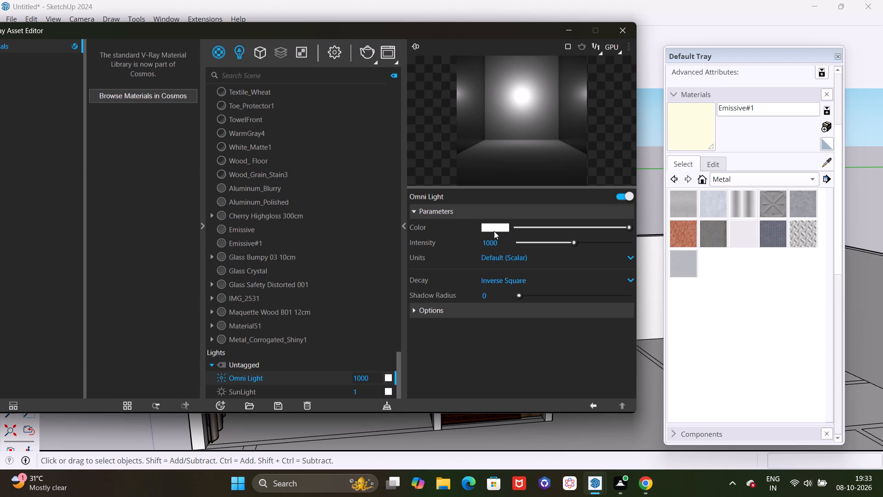
drag(500, 246, 470, 245)
key(6)
text(000)
key(Return)
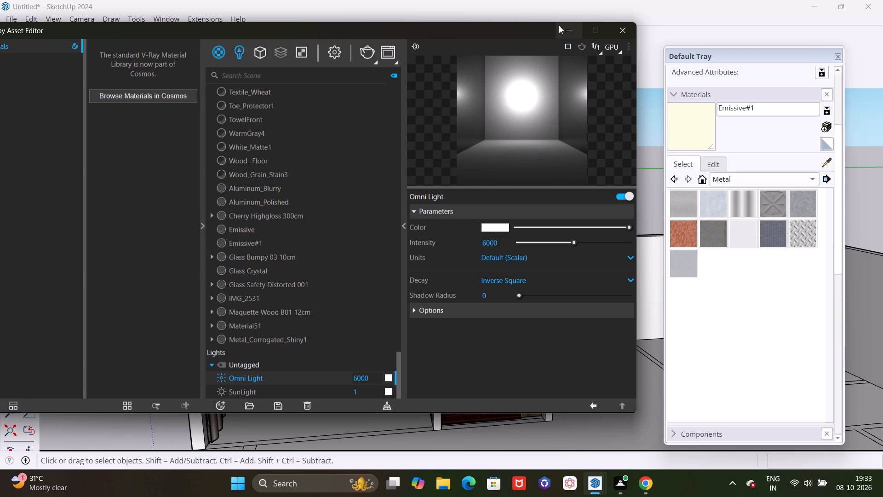
click(559, 25)
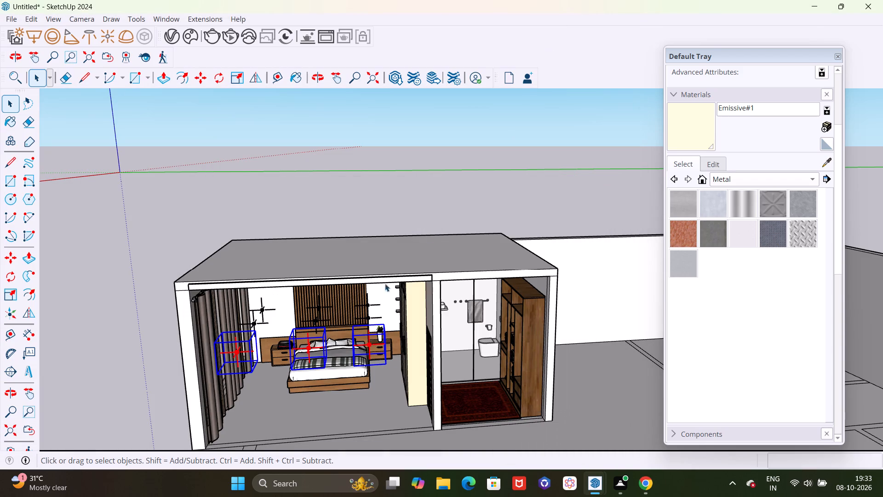
Deselect the omni lights and set up an interior view of the bedroom facing the bed and slatted headboard wall.
scroll(370, 322, down, 3)
middle_drag(387, 360, 396, 345)
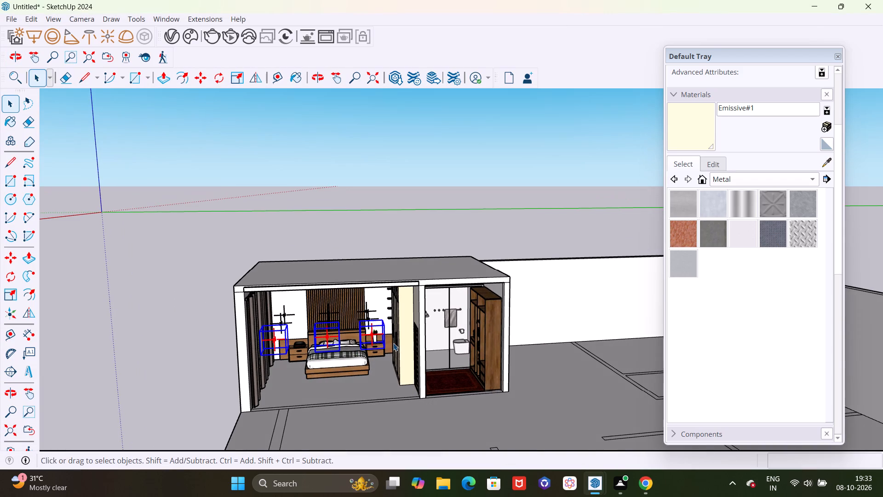
click(146, 315)
scroll(306, 331, up, 5)
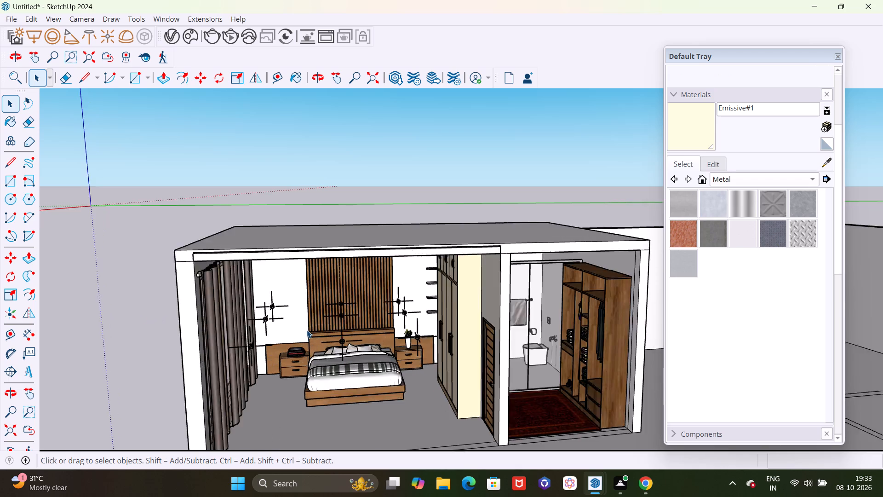
scroll(313, 304, up, 4)
scroll(305, 264, down, 3)
scroll(282, 295, up, 4)
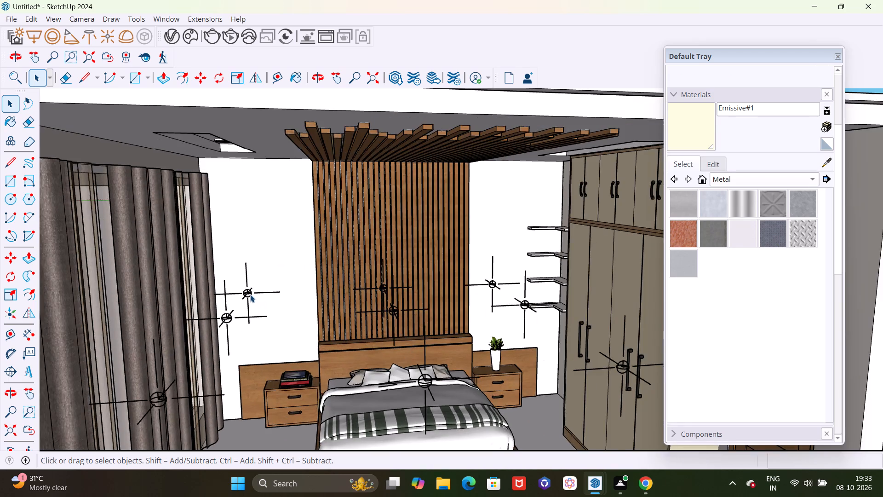
scroll(250, 295, up, 4)
scroll(239, 266, down, 8)
middle_drag(334, 344, 313, 321)
scroll(298, 283, up, 3)
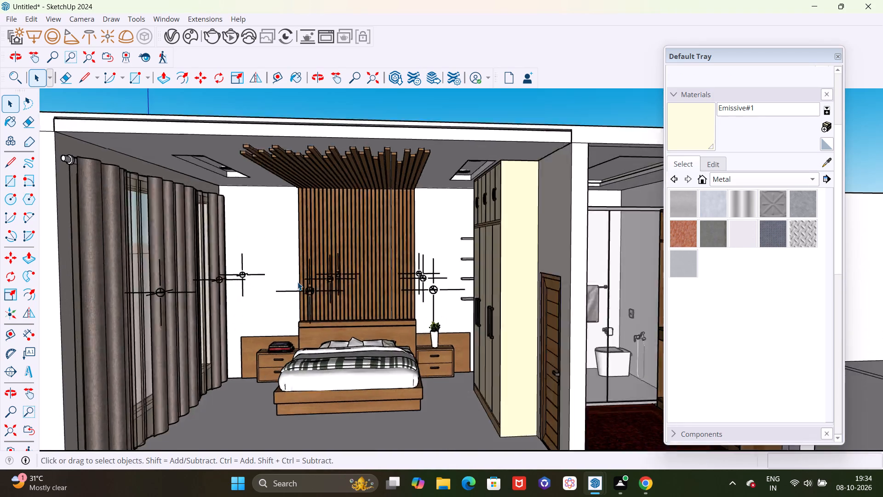
scroll(298, 282, up, 1)
middle_drag(307, 271, 327, 271)
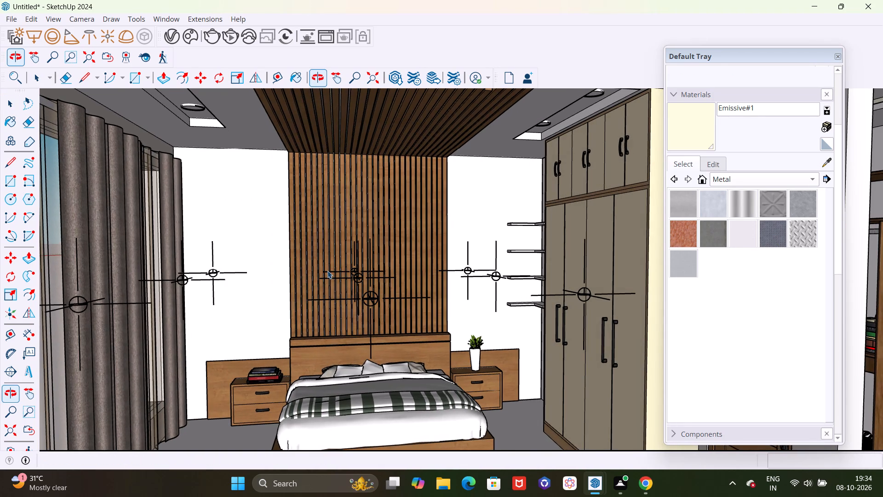
click(839, 58)
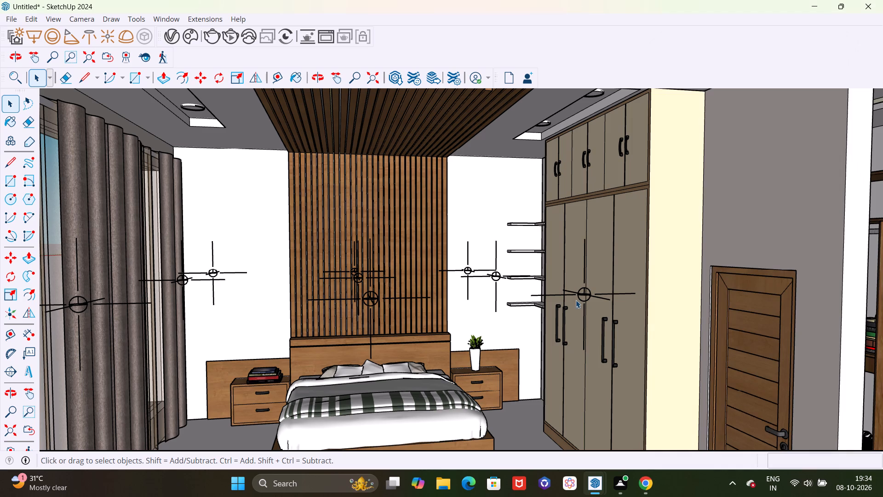
scroll(502, 279, down, 1)
middle_drag(512, 306, 511, 292)
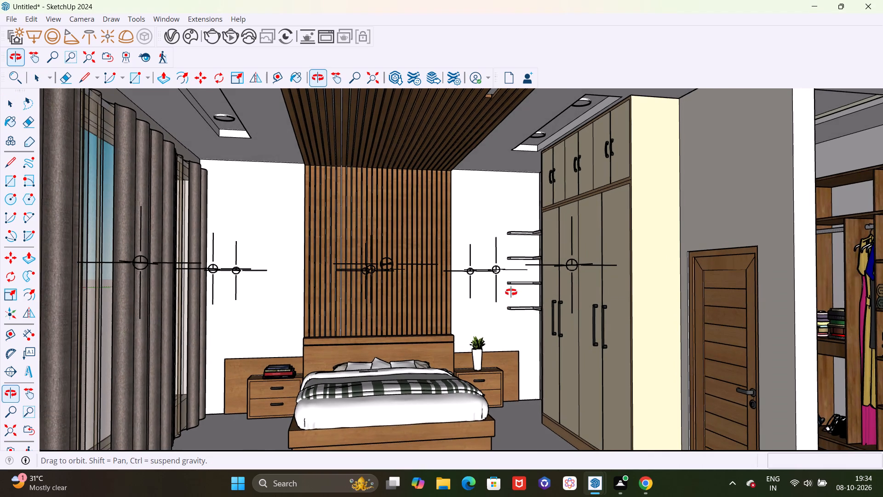
middle_drag(511, 292, 511, 292)
drag(429, 176, 426, 197)
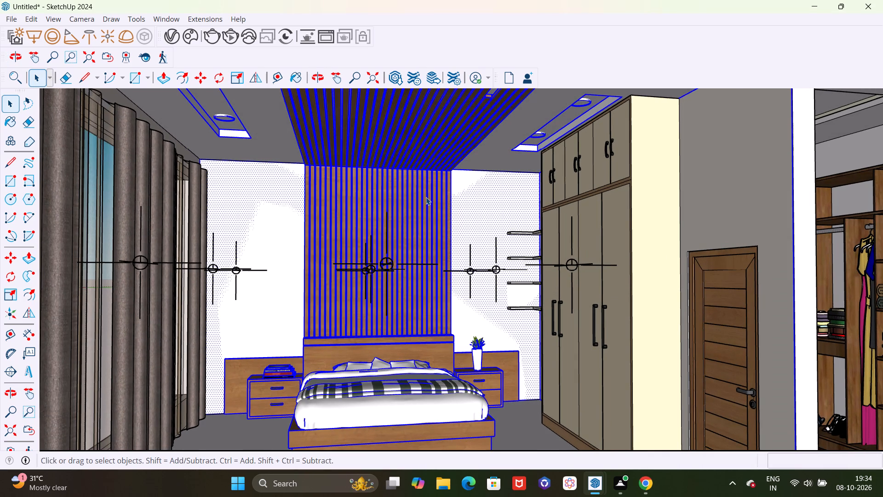
key(Escape)
scroll(428, 200, down, 5)
click(148, 244)
scroll(421, 196, up, 4)
Compose a near-frontal camera view framing the bed, slatted wall and ceiling between the curtains and the wardrobe.
click(332, 80)
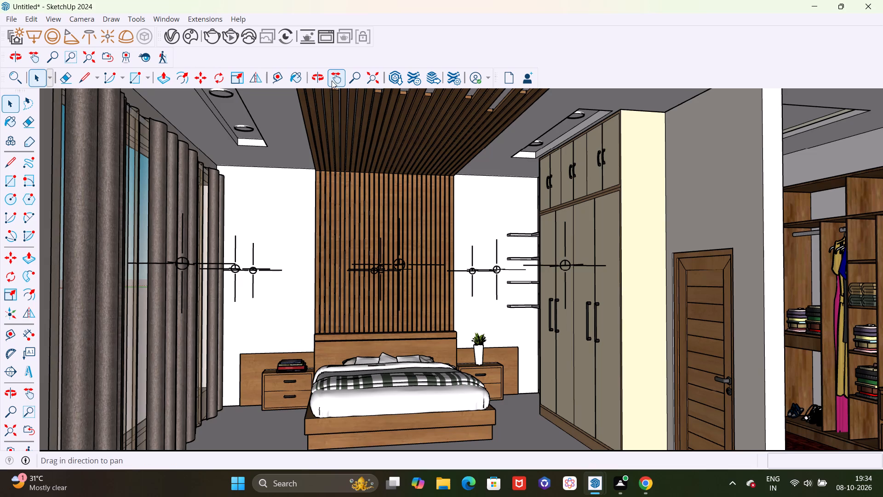
drag(364, 189, 364, 205)
middle_drag(376, 230, 377, 230)
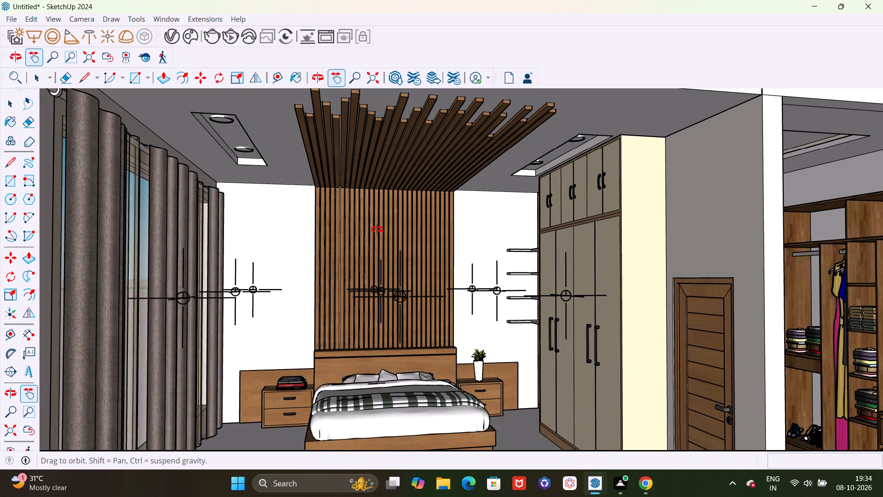
middle_drag(377, 230, 382, 220)
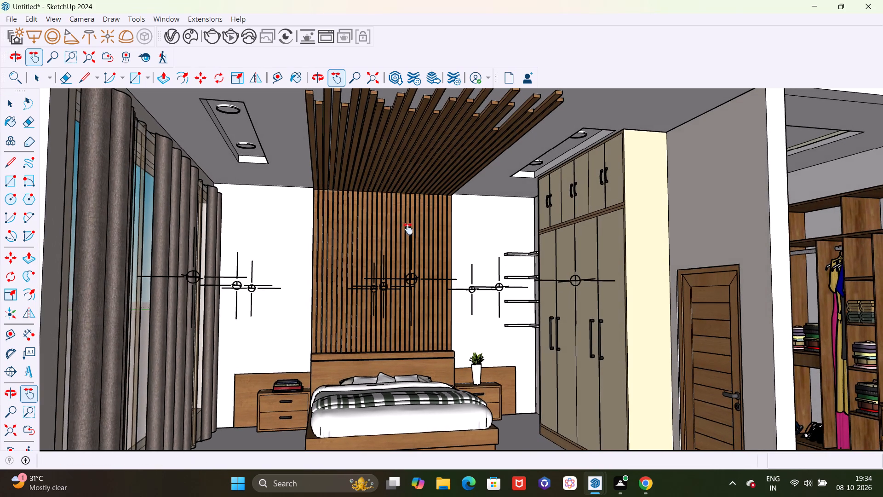
drag(478, 245, 546, 244)
middle_drag(549, 243, 547, 243)
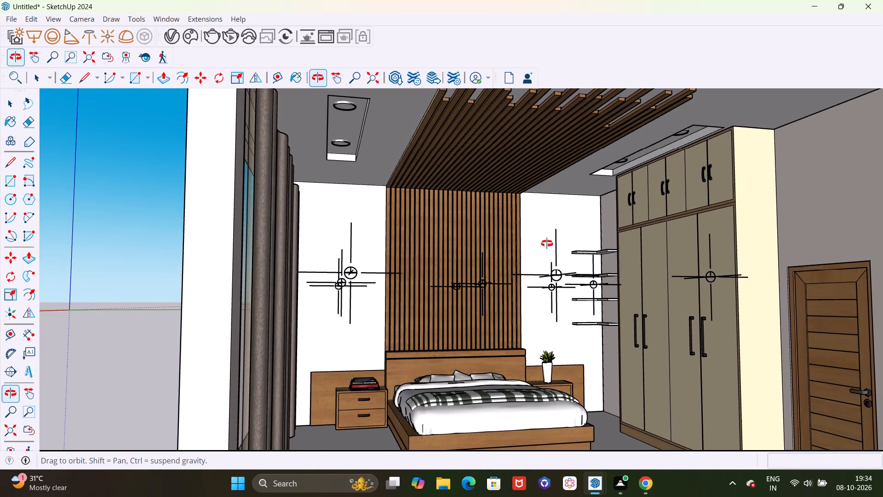
middle_drag(547, 243, 515, 243)
drag(488, 223, 488, 231)
middle_drag(488, 242, 488, 249)
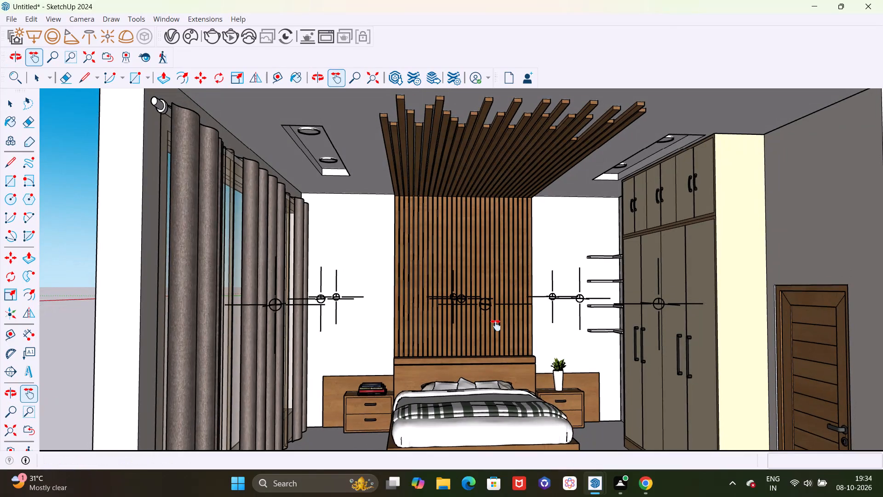
middle_drag(495, 231, 489, 263)
drag(436, 397, 441, 353)
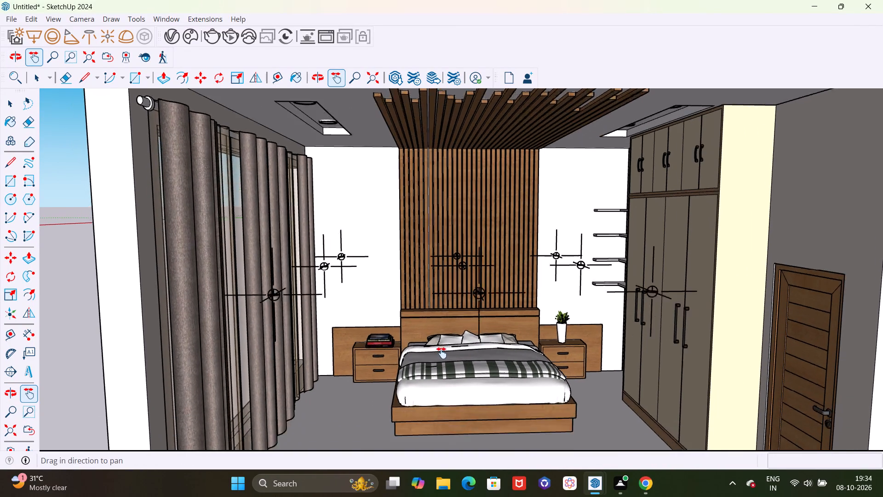
drag(441, 353, 433, 348)
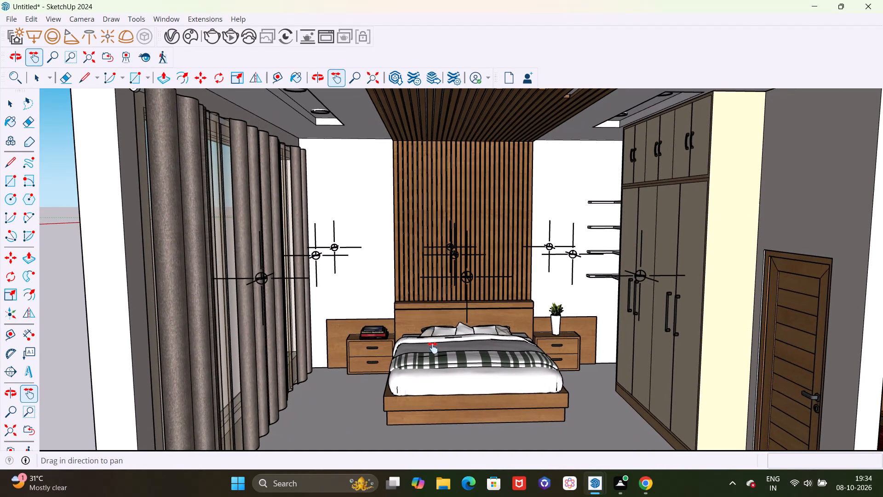
drag(433, 348, 433, 341)
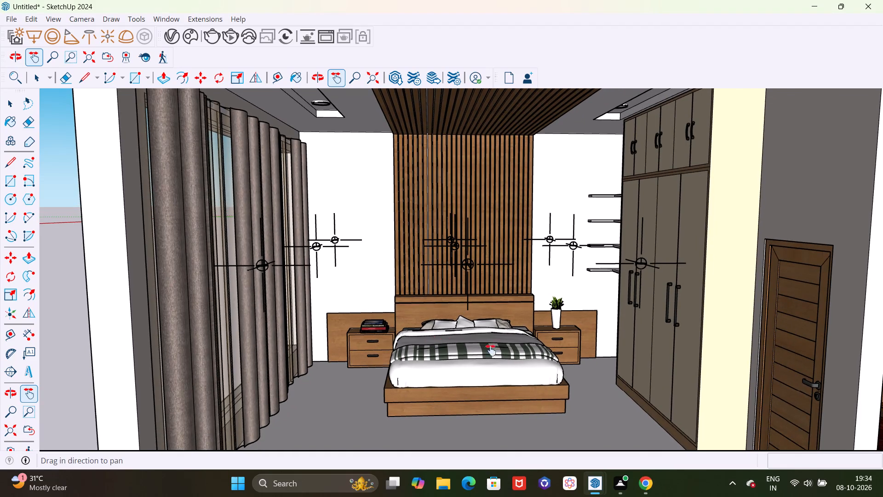
middle_drag(502, 352, 461, 355)
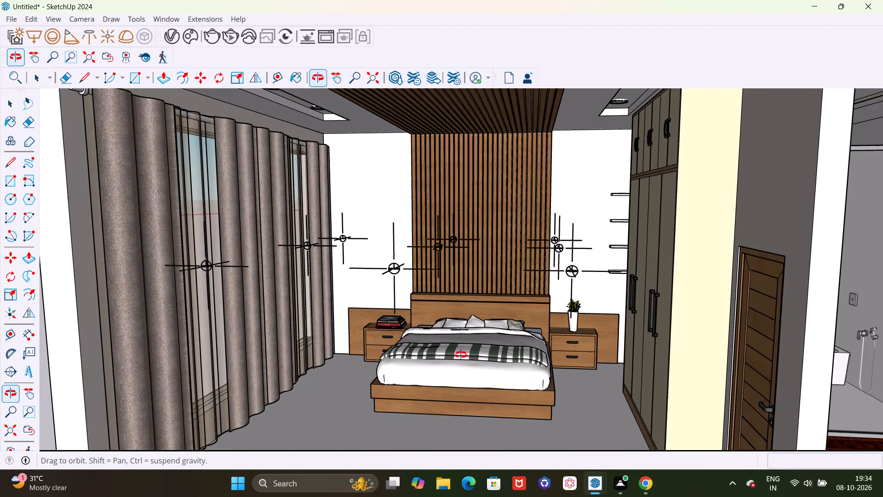
middle_drag(461, 355, 478, 355)
scroll(476, 329, up, 1)
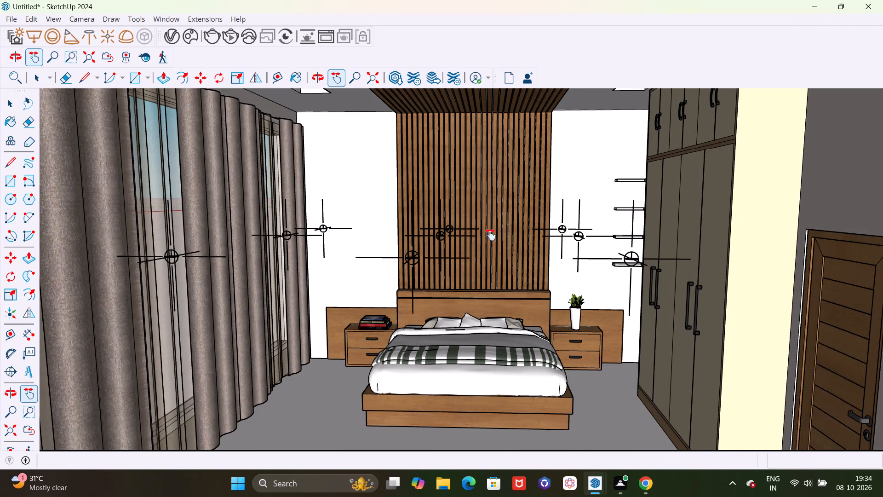
drag(496, 216, 497, 248)
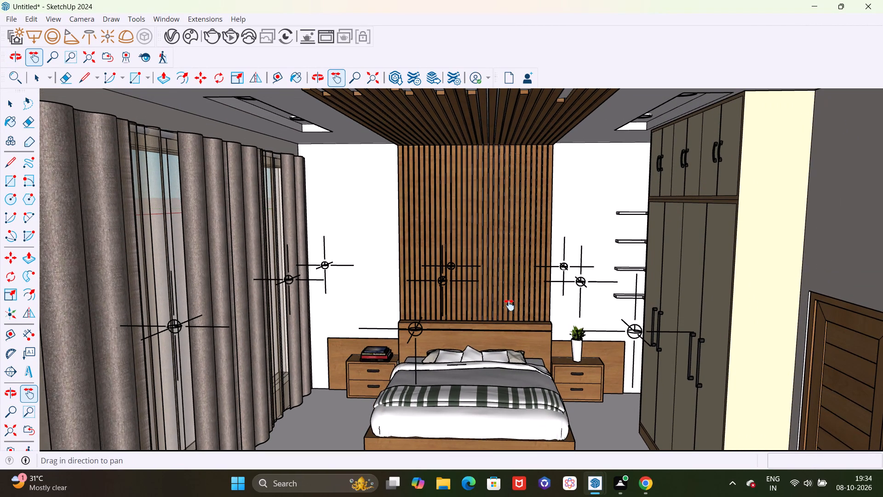
middle_drag(509, 305, 509, 299)
click(508, 242)
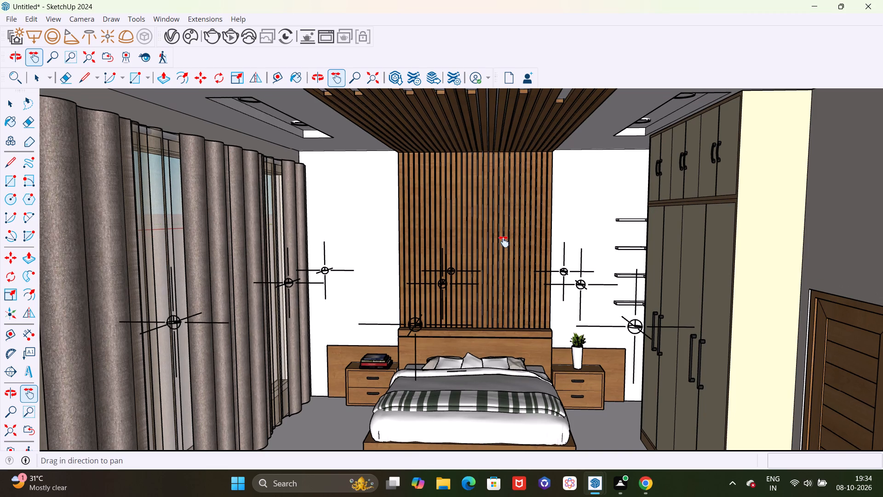
scroll(498, 242, down, 1)
drag(500, 242, 496, 243)
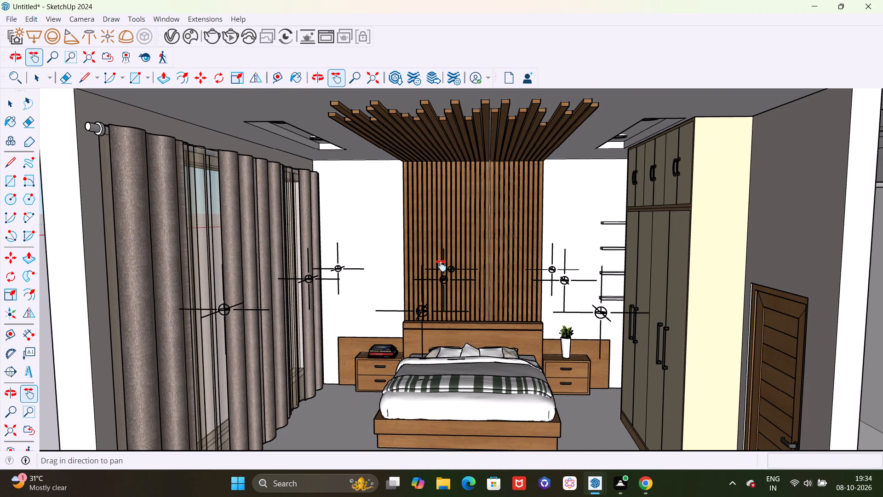
middle_drag(420, 260, 424, 261)
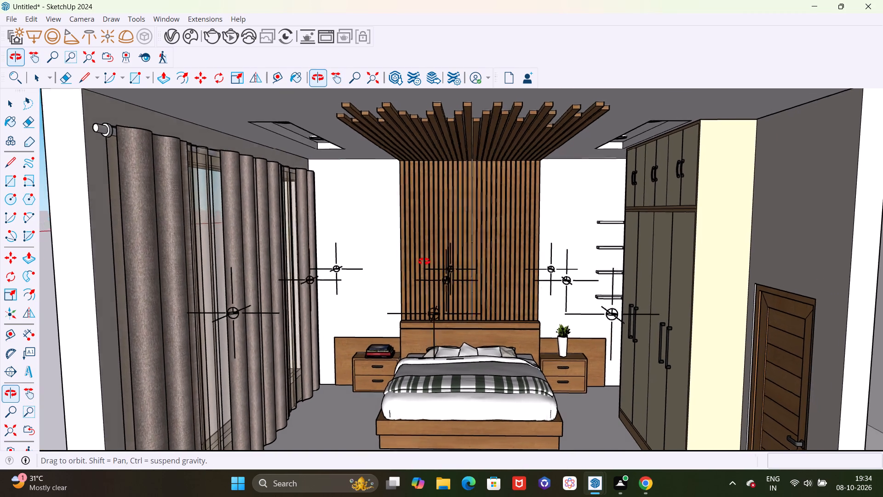
middle_drag(424, 261, 414, 262)
scroll(451, 250, up, 1)
drag(464, 239, 456, 237)
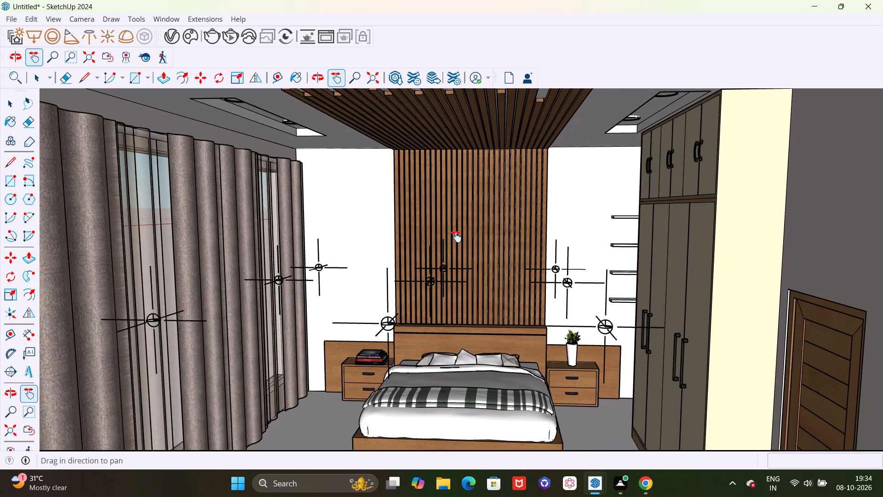
drag(456, 237, 455, 237)
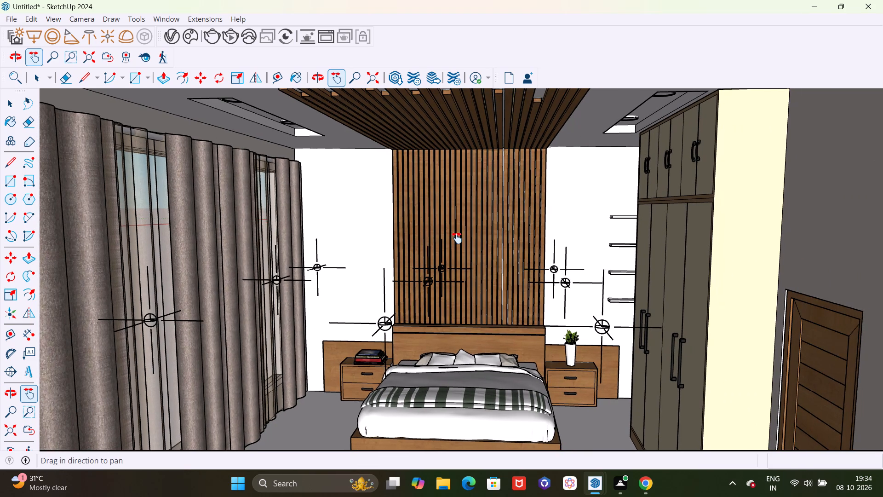
middle_click(457, 238)
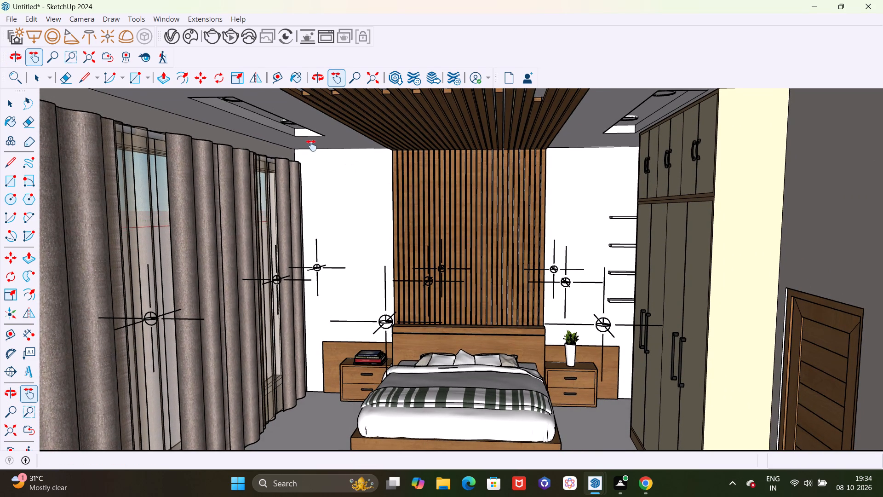
Show the default tray and save the composed bedroom view as a new scene.
click(156, 16)
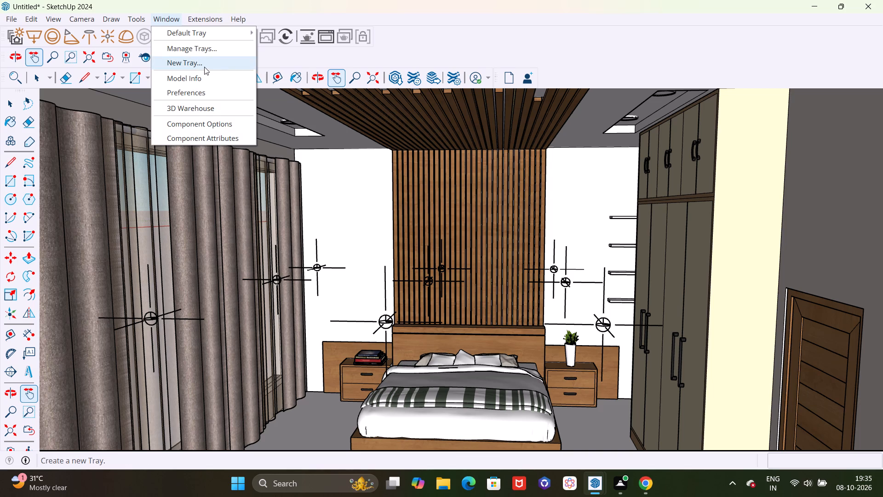
click(209, 31)
click(297, 33)
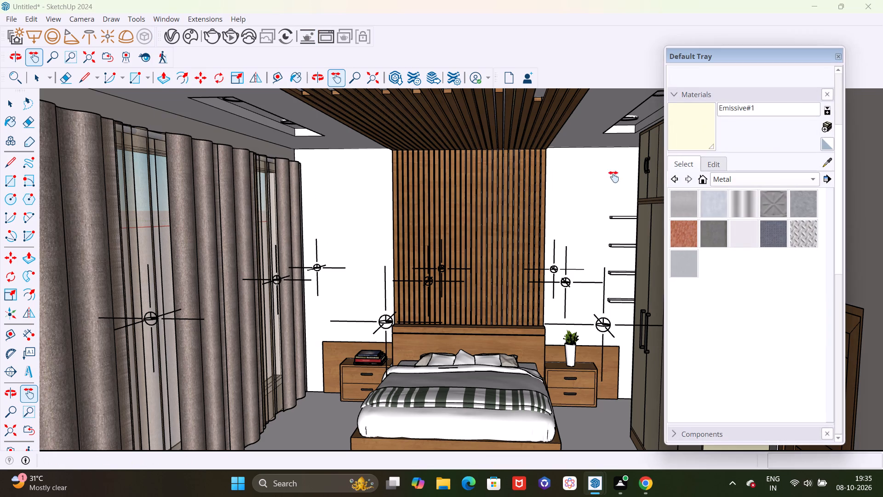
scroll(748, 317, down, 5)
drag(840, 318, 839, 332)
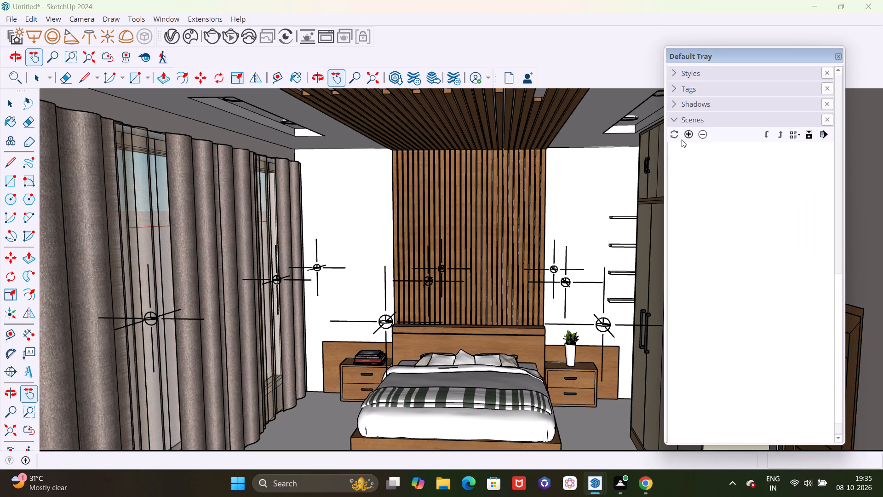
click(688, 136)
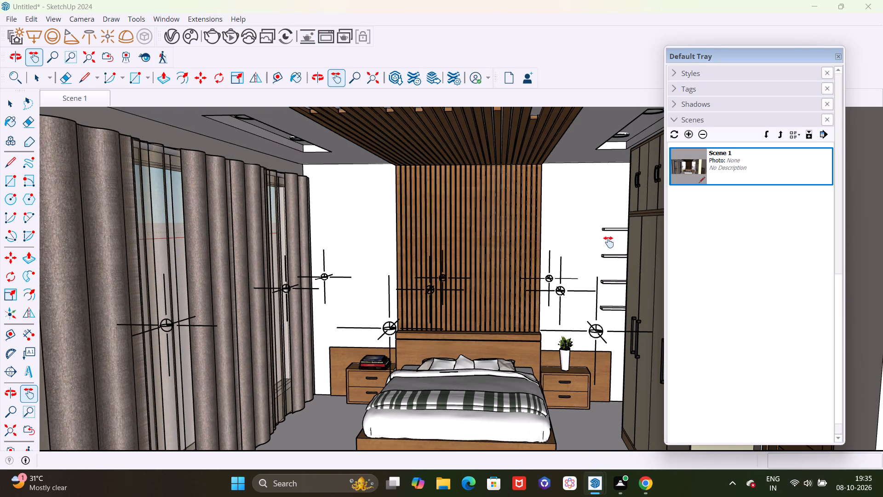
Close the default tray.
click(837, 55)
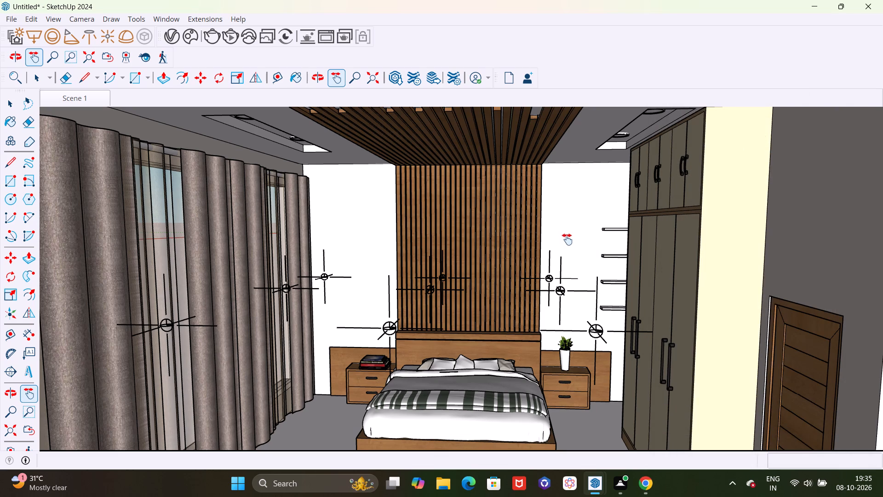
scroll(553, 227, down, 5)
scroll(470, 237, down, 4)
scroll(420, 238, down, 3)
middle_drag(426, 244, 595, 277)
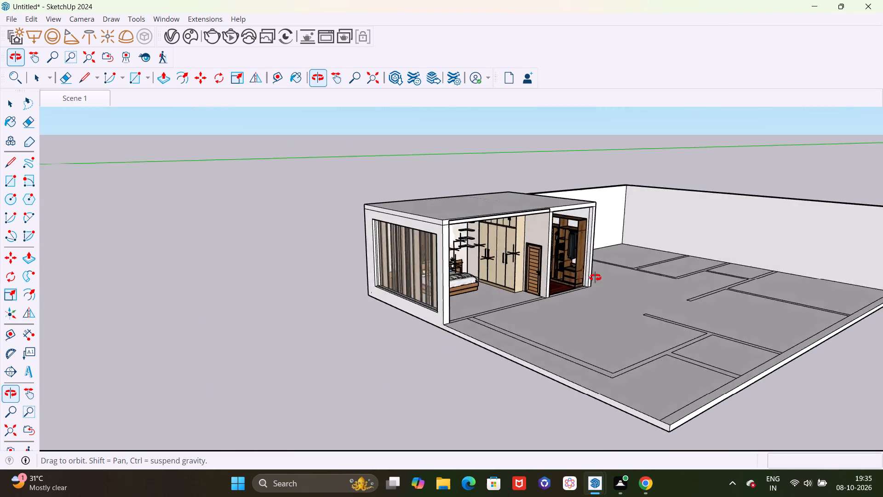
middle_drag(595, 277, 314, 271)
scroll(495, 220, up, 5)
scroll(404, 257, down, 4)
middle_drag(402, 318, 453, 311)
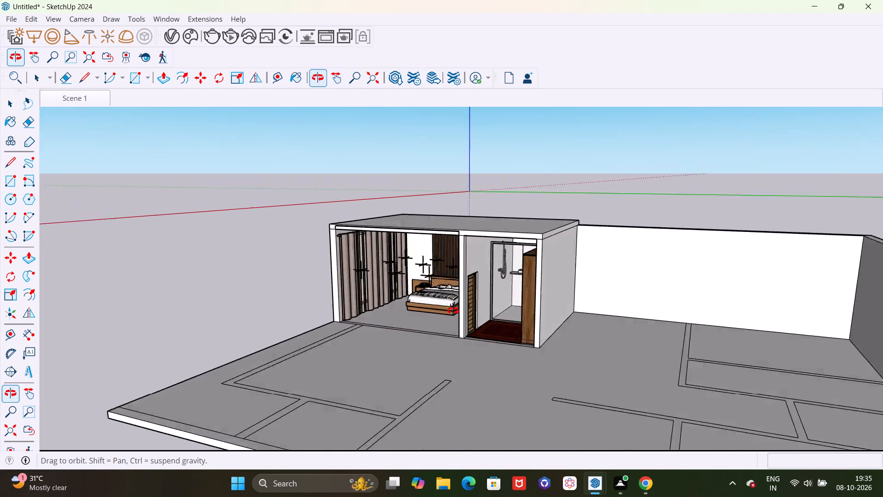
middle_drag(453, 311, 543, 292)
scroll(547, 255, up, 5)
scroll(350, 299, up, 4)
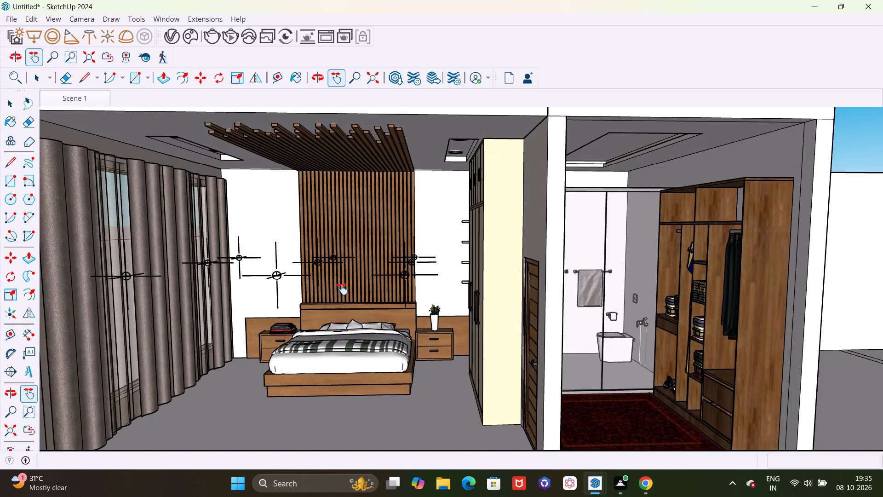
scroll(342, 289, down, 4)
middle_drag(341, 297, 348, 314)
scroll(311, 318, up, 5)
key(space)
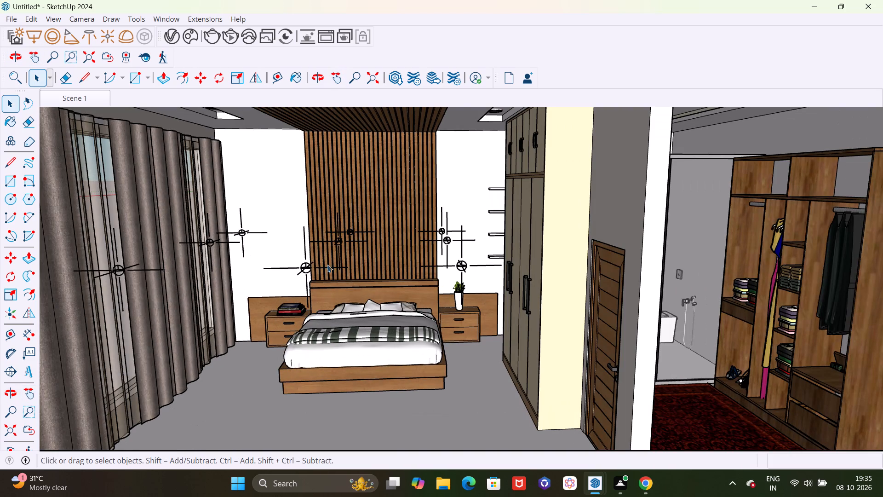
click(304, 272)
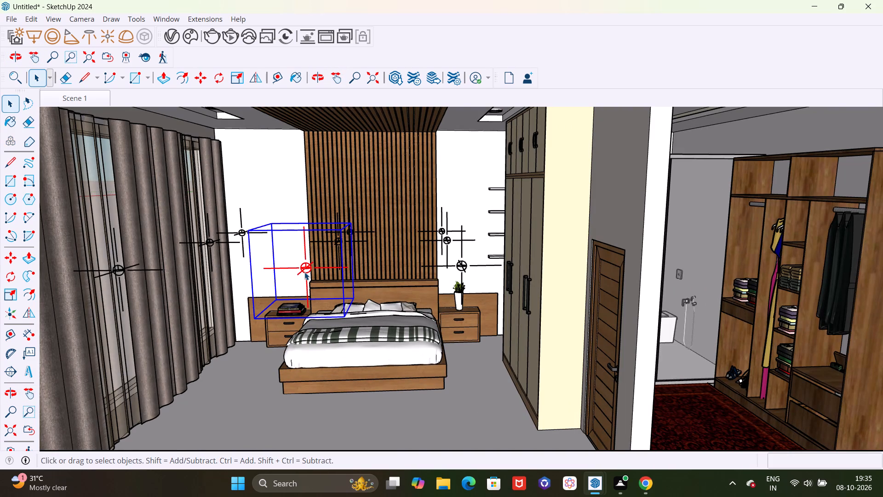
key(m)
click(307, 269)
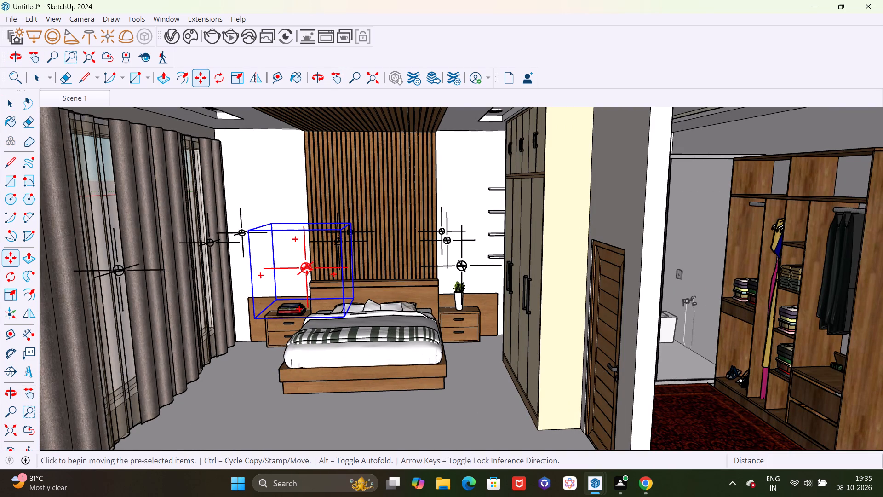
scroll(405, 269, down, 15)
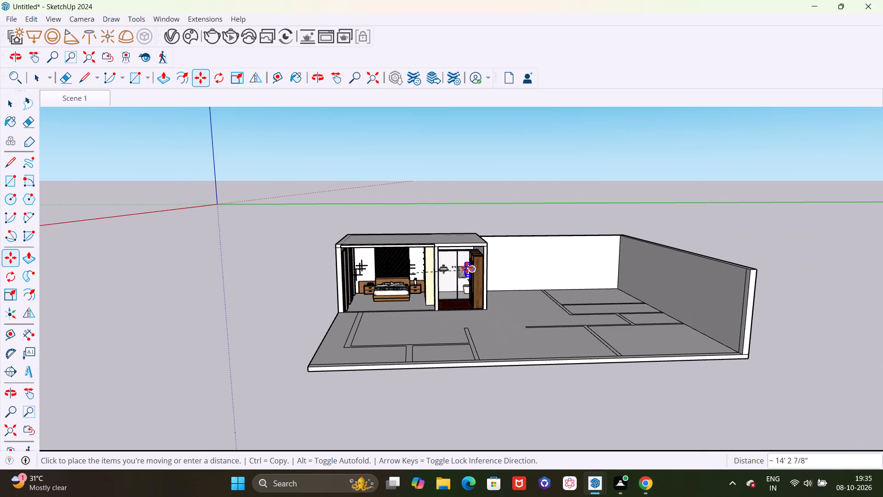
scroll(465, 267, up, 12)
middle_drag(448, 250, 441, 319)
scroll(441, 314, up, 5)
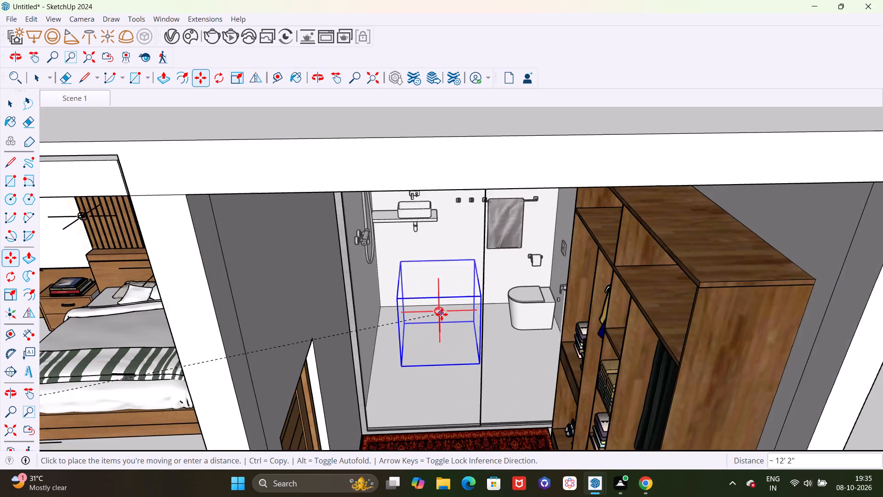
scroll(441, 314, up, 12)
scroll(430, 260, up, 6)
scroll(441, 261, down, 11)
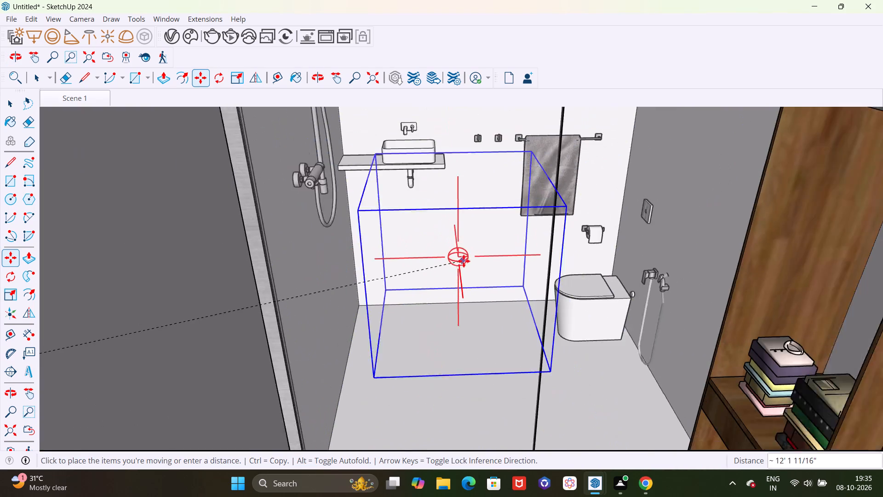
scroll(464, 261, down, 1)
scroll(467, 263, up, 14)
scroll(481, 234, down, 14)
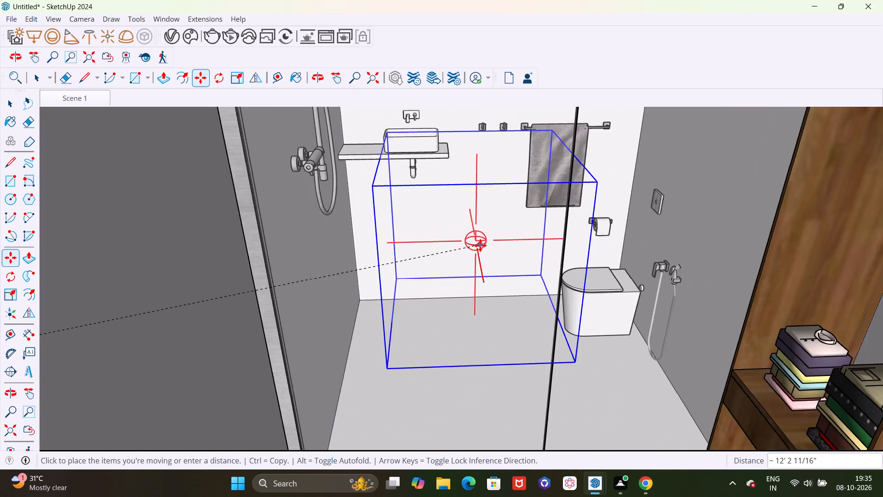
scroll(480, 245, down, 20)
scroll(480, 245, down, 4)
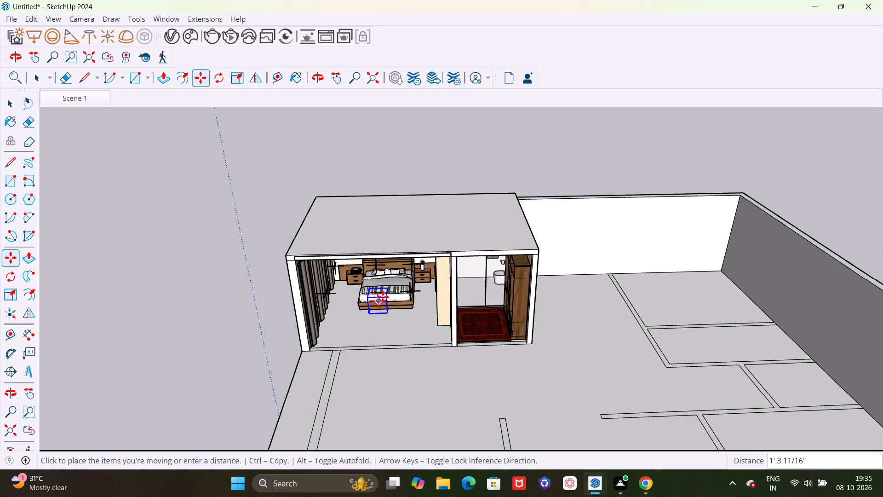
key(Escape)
Move the omni light in front of the bedroom's slatted headboard wall into the bathroom, near the basin and shower.
scroll(387, 269, up, 12)
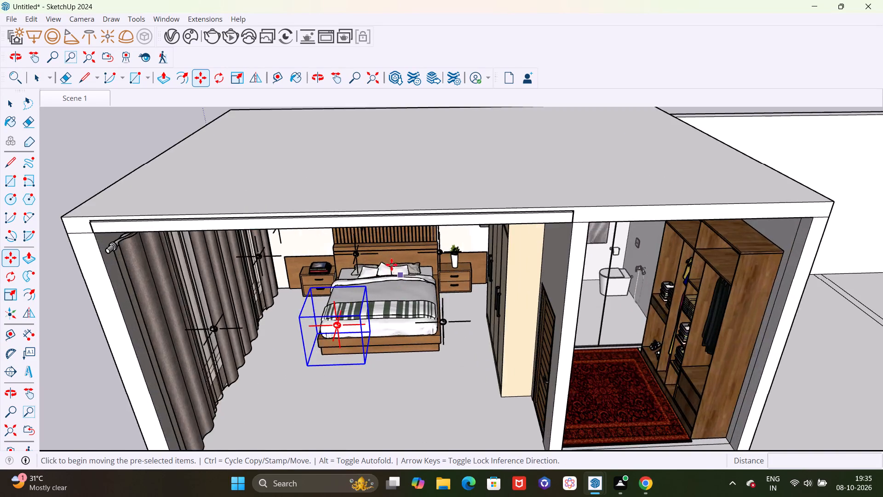
scroll(391, 265, up, 3)
middle_drag(378, 271, 378, 264)
scroll(352, 218, up, 10)
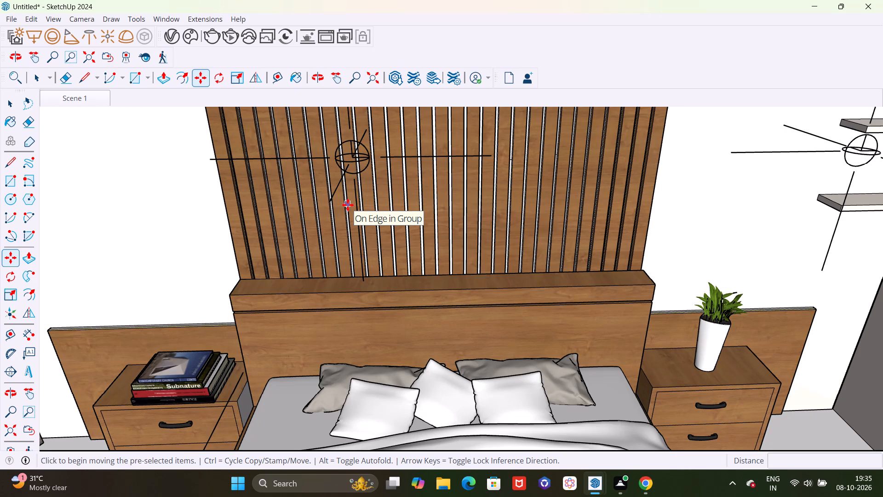
scroll(347, 207, down, 3)
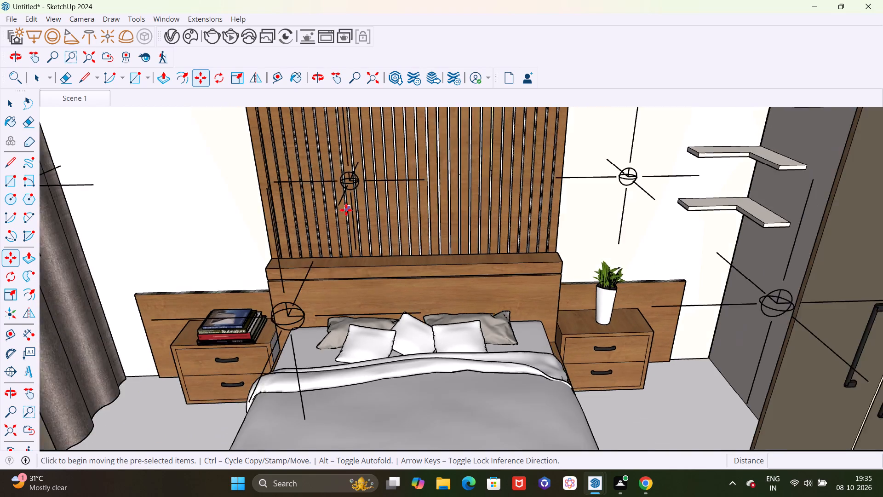
scroll(346, 210, down, 6)
scroll(357, 303, down, 4)
middle_drag(373, 345, 372, 310)
scroll(360, 201, up, 3)
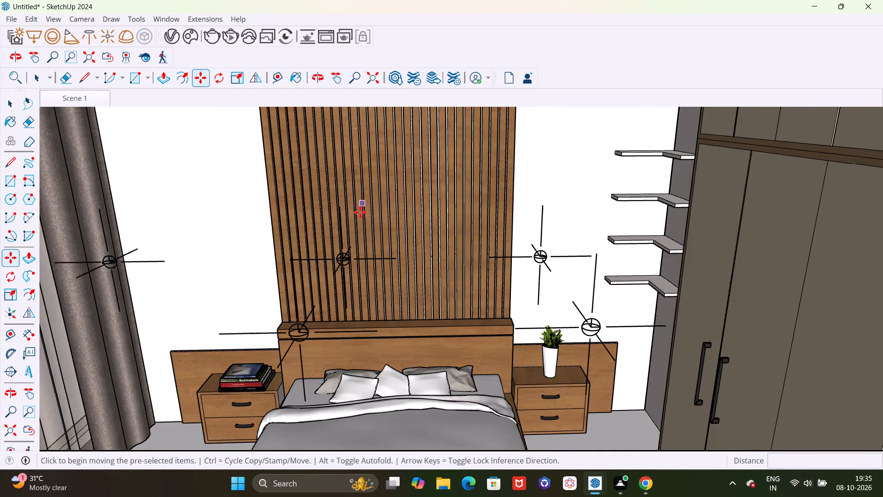
scroll(360, 212, up, 7)
key(space)
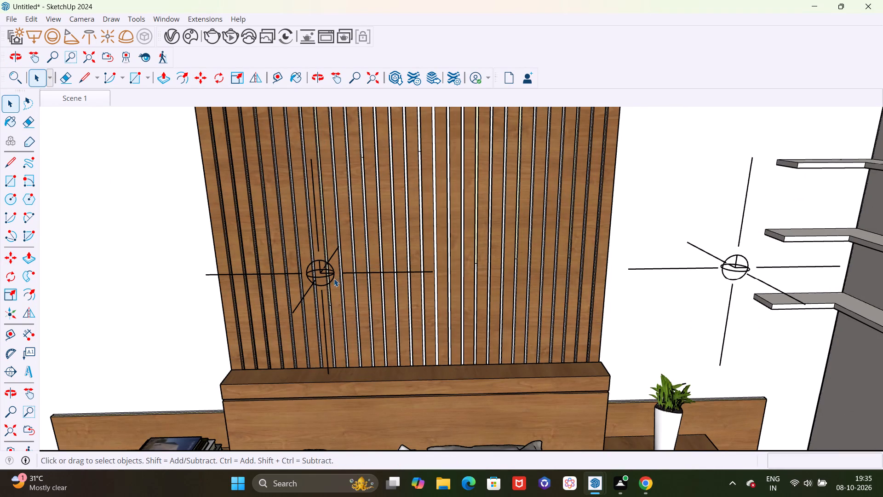
click(333, 273)
key(m)
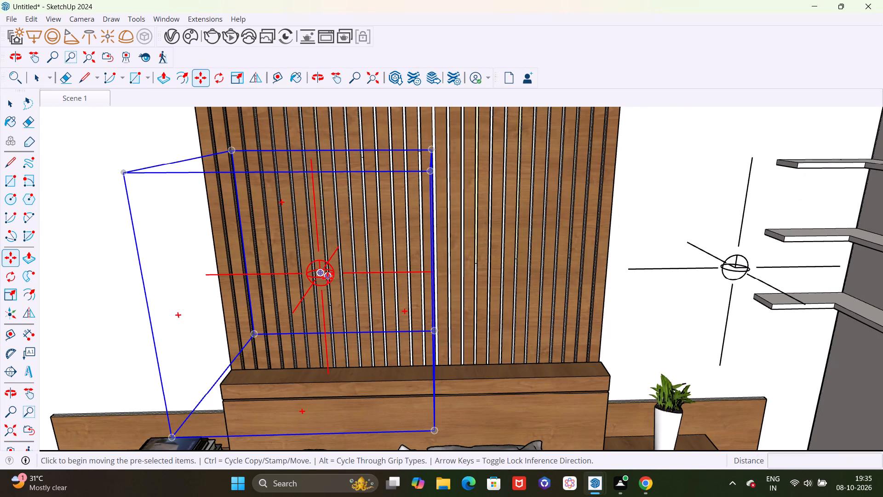
click(332, 277)
scroll(332, 274, down, 13)
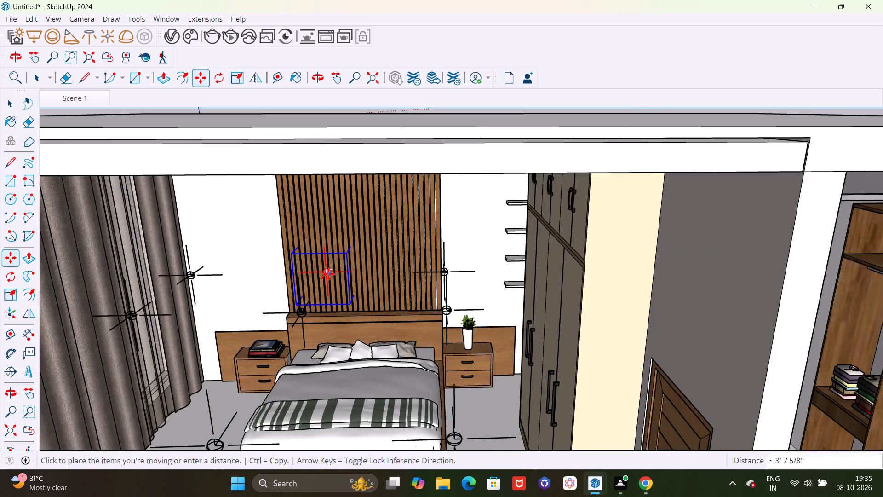
scroll(328, 274, down, 9)
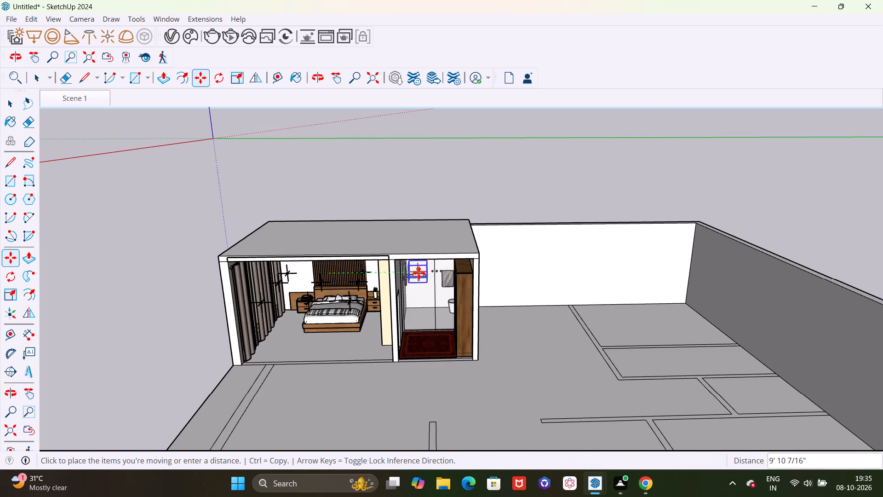
scroll(419, 273, up, 8)
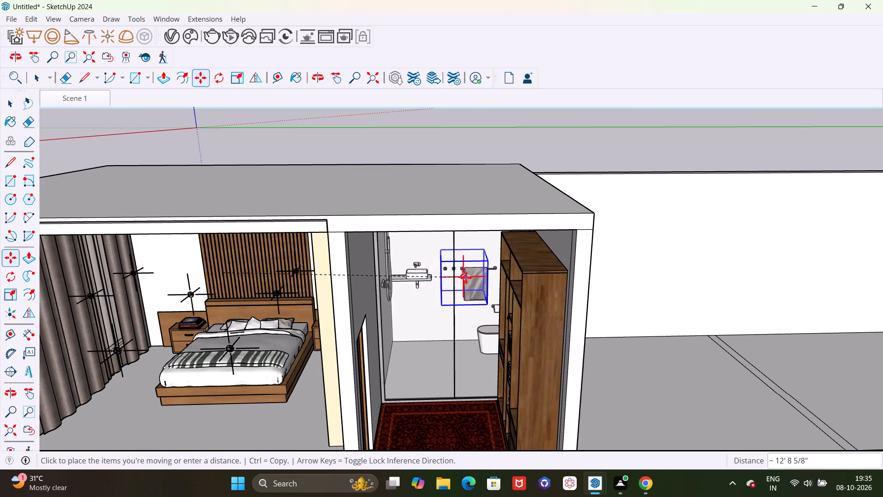
scroll(448, 273, up, 14)
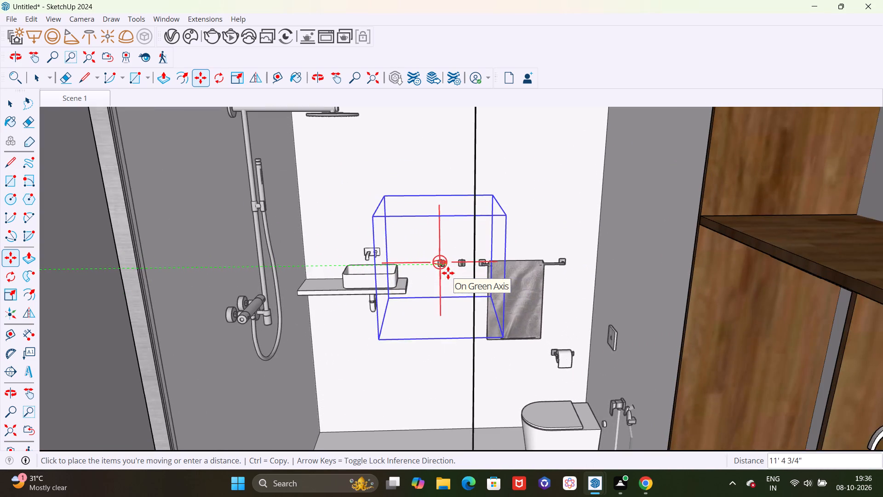
middle_drag(451, 274, 562, 288)
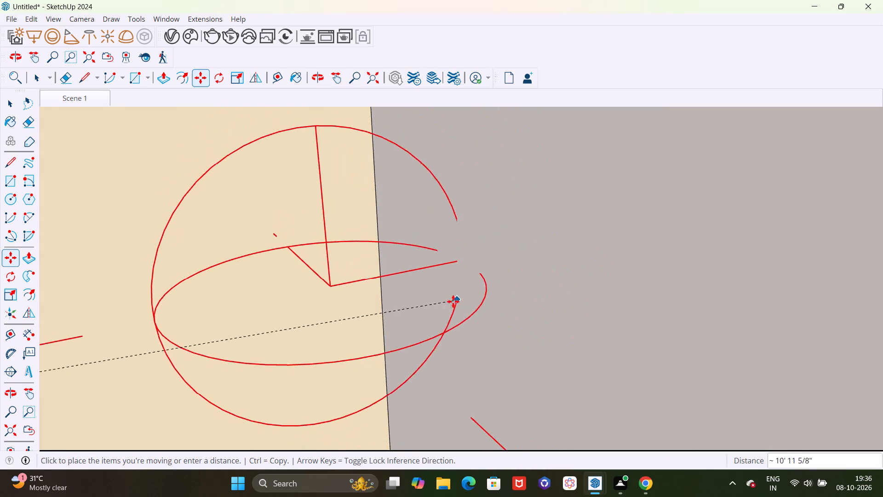
scroll(410, 291, down, 6)
scroll(404, 296, down, 20)
scroll(404, 296, down, 2)
scroll(351, 331, down, 3)
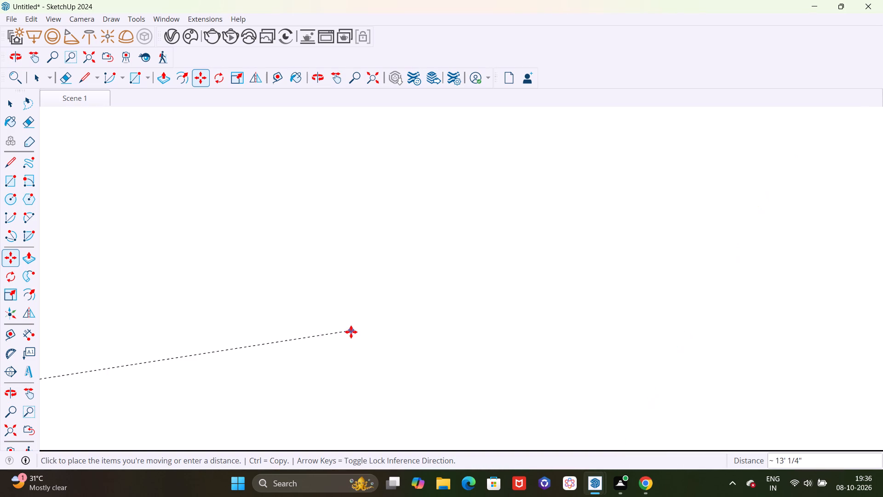
scroll(351, 332, down, 20)
scroll(351, 332, down, 20)
scroll(351, 332, down, 3)
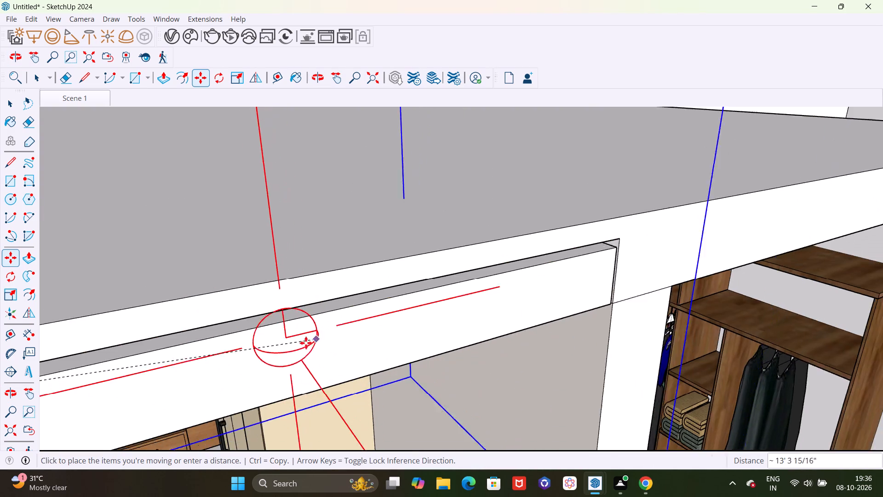
scroll(306, 343, down, 20)
scroll(306, 343, down, 18)
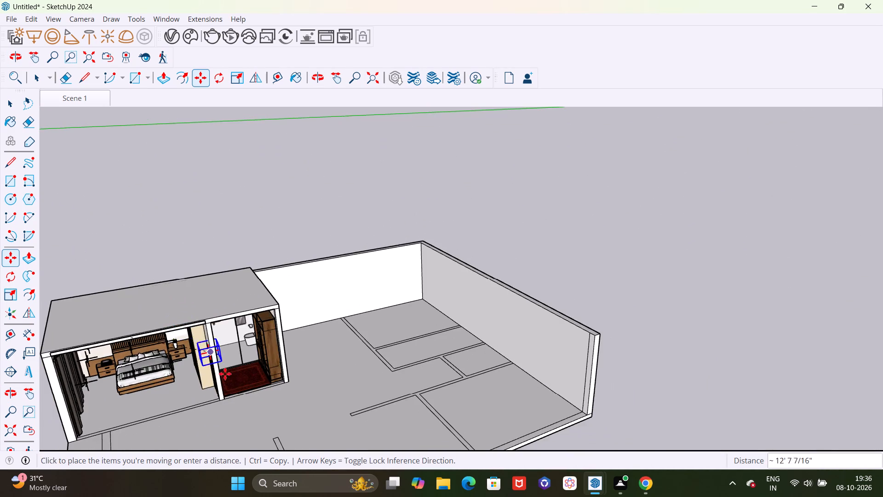
middle_drag(232, 384, 184, 281)
scroll(209, 309, up, 15)
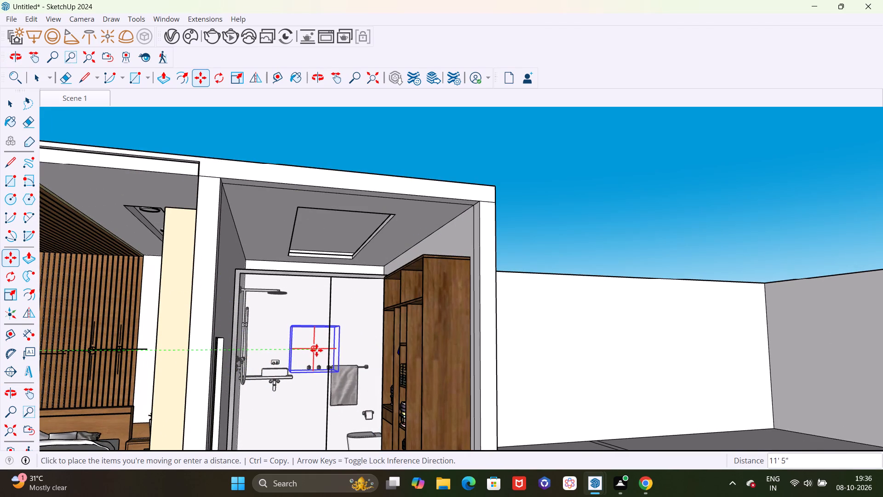
scroll(287, 350, down, 4)
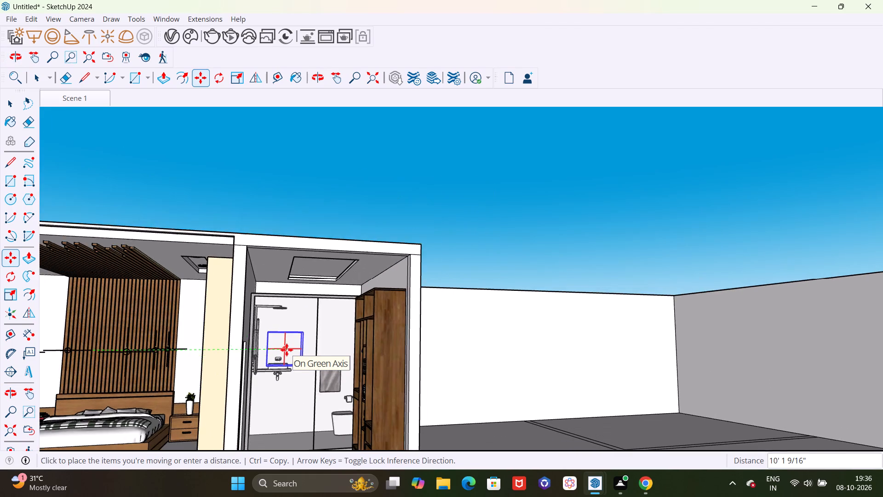
middle_drag(287, 350, 289, 405)
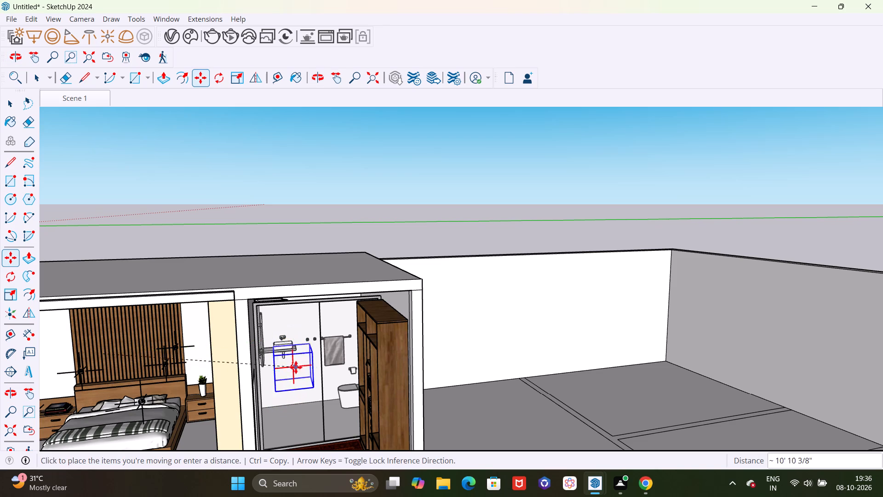
click(304, 338)
Move the bathroom omni light about 3' 9" along the red axis, away from the basin wall.
scroll(311, 364, up, 8)
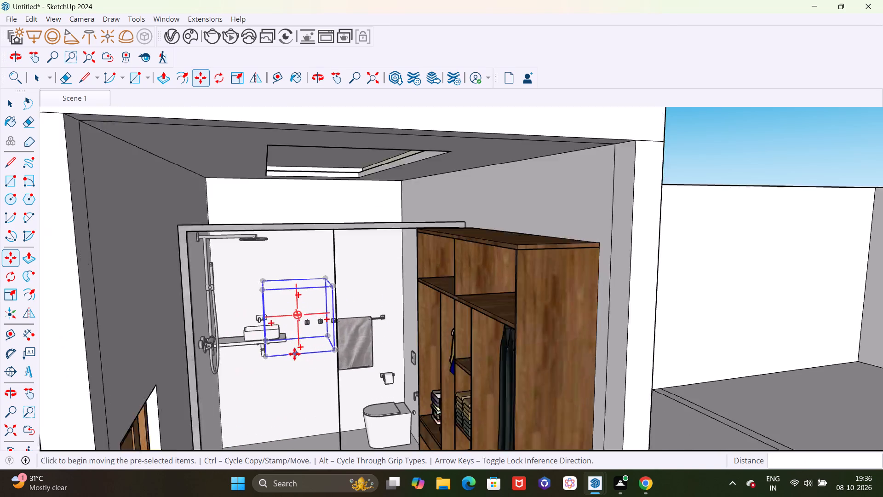
scroll(294, 354, up, 2)
middle_drag(278, 356, 261, 387)
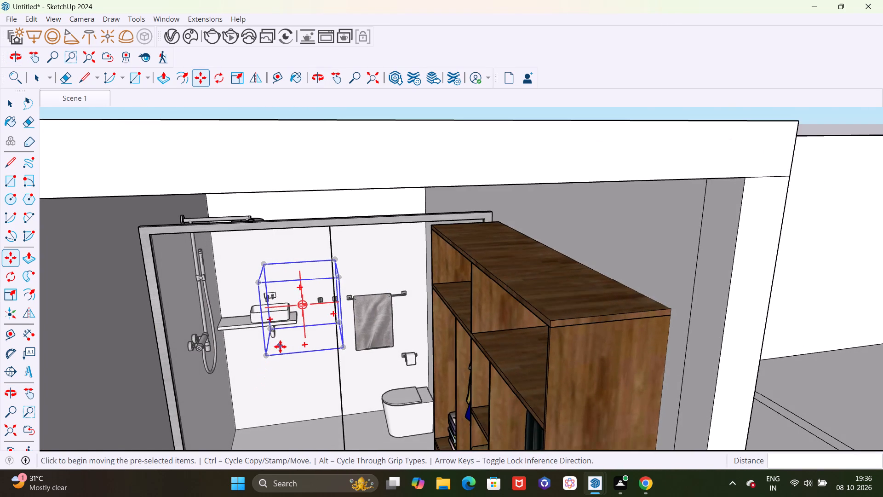
scroll(308, 322, up, 4)
click(305, 305)
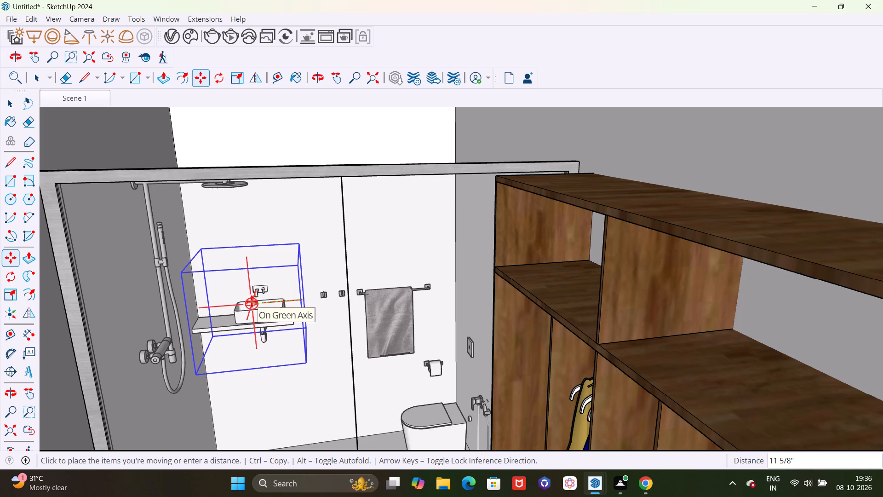
key(Right)
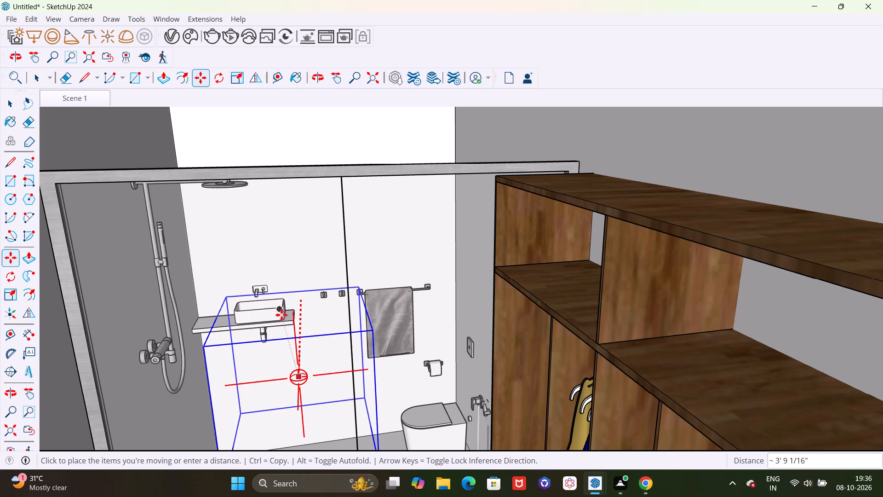
click(302, 381)
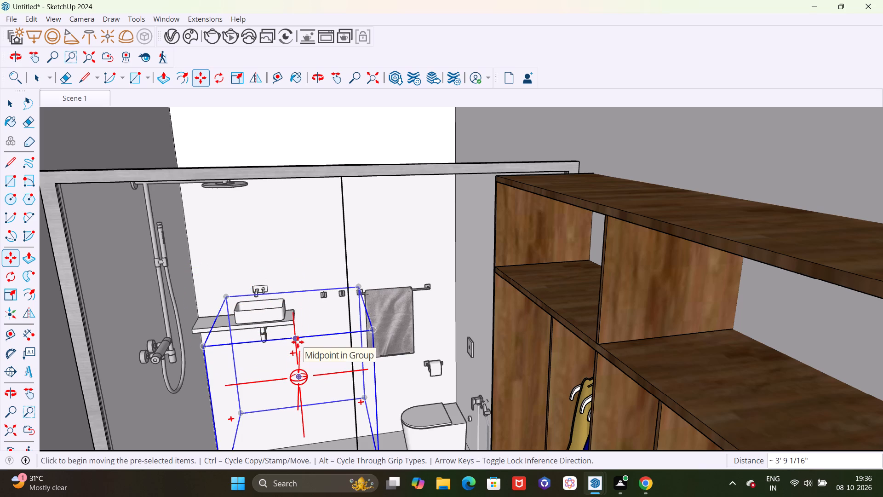
Move the bathroom omni light about 6' along the red axis toward the basin wall, and about 1' toward the shower side.
click(302, 385)
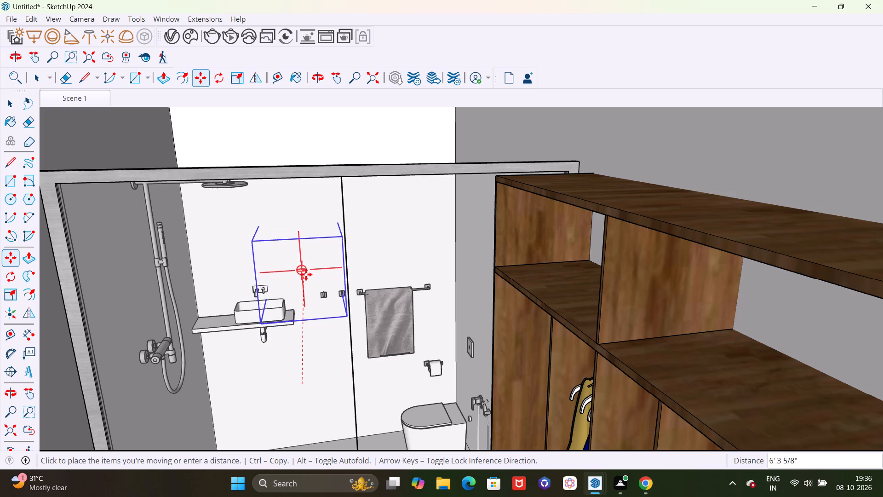
click(307, 278)
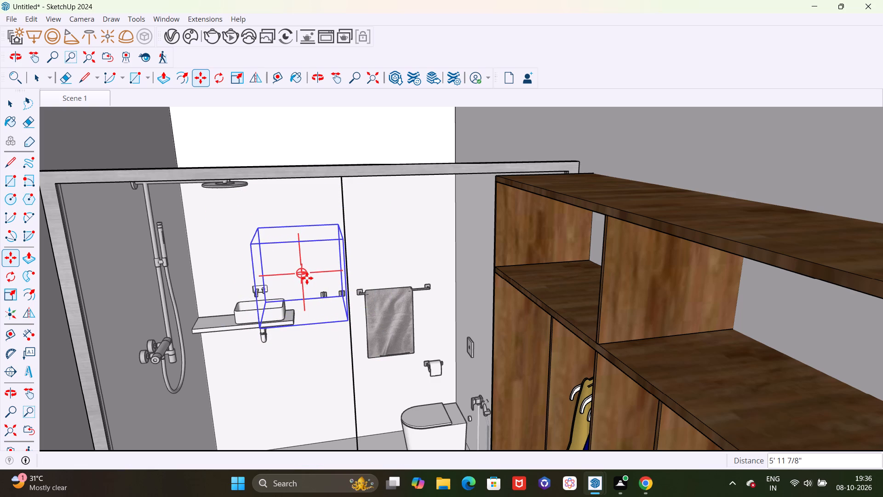
scroll(275, 310, down, 3)
scroll(287, 301, up, 6)
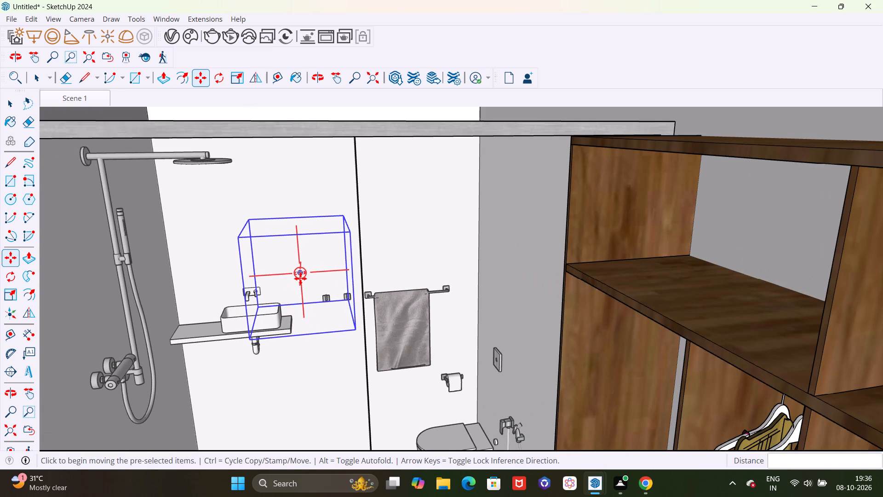
click(300, 278)
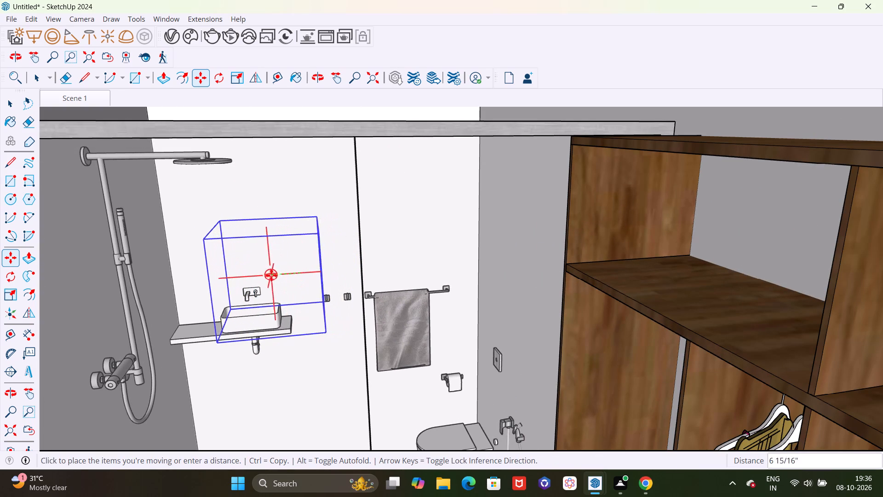
click(250, 275)
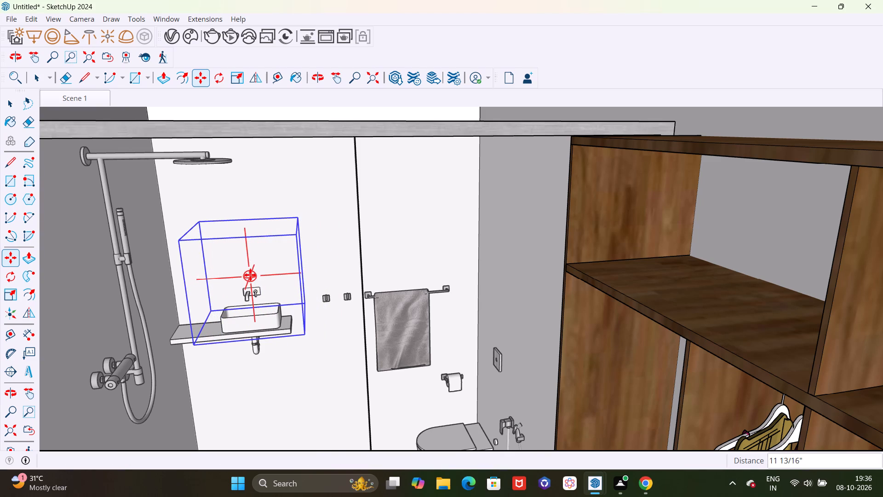
Lower the bathroom omni light about 1' 6" to just below the basin counter.
scroll(250, 275, down, 17)
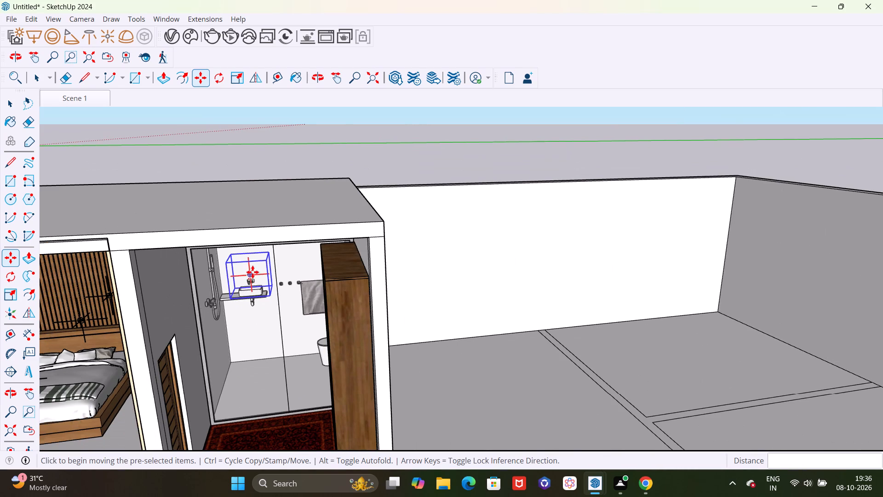
scroll(250, 297, up, 3)
middle_drag(258, 323, 261, 299)
scroll(255, 289, up, 4)
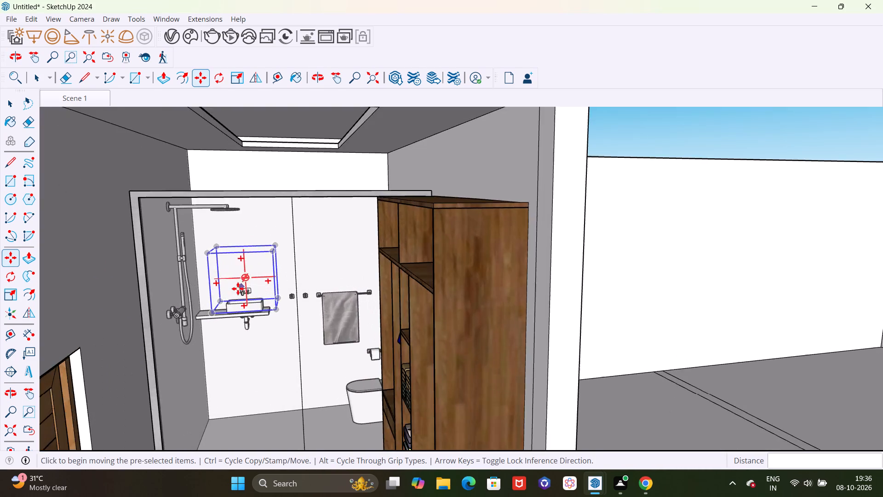
scroll(238, 289, up, 9)
click(252, 301)
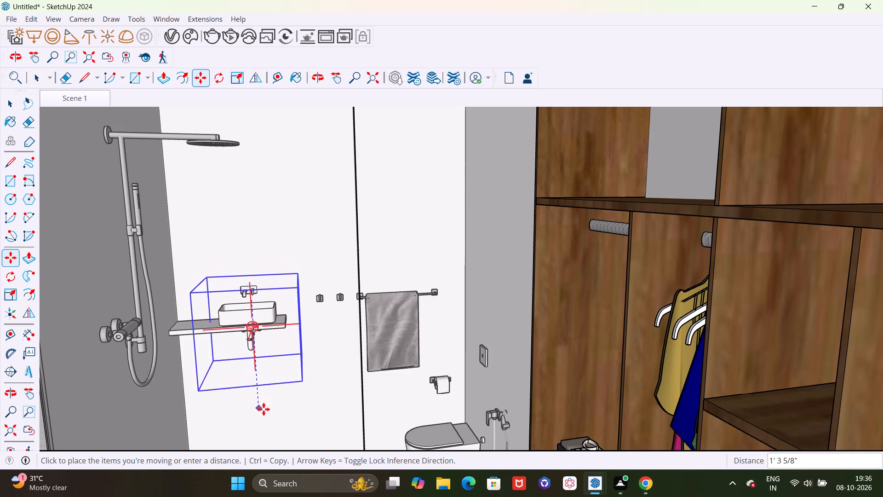
click(264, 427)
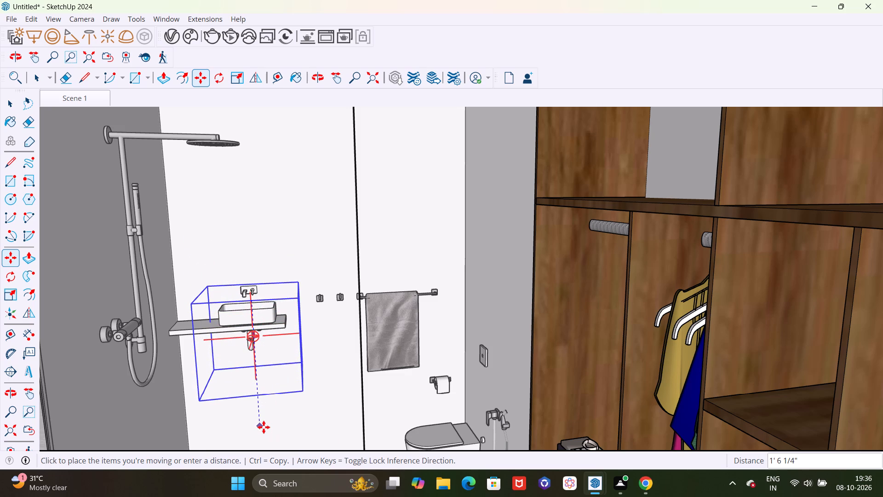
Move the bathroom omni light slightly away from the basin wall along the red axis.
scroll(225, 347, down, 8)
middle_drag(266, 382, 217, 403)
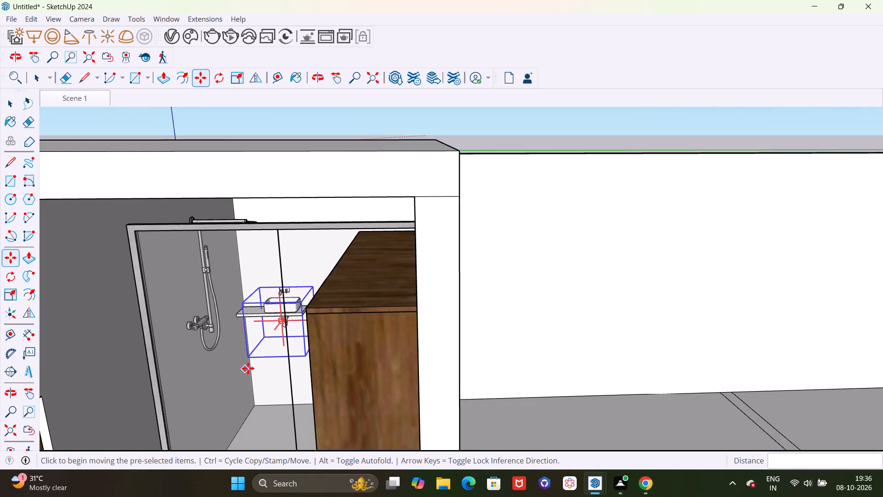
scroll(251, 366, up, 5)
click(294, 333)
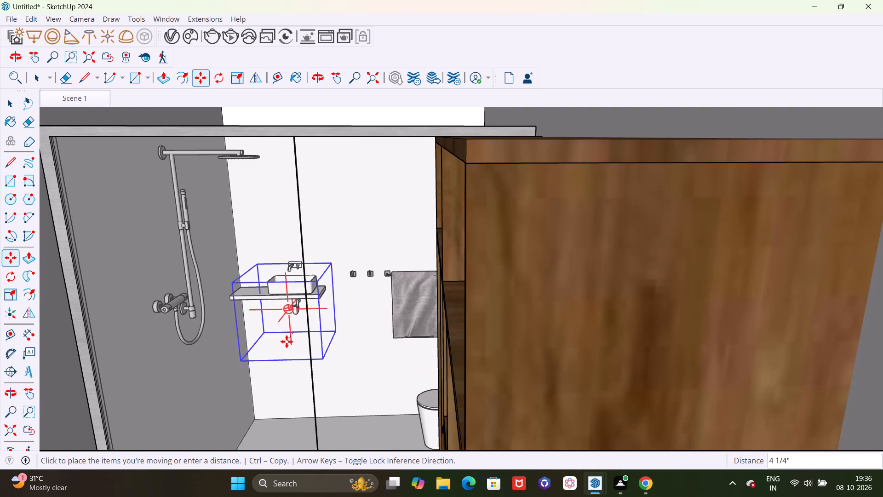
click(268, 363)
Copy the basin omni light about 2' 8" along the green axis to the front of the hanging towel.
scroll(278, 341, down, 2)
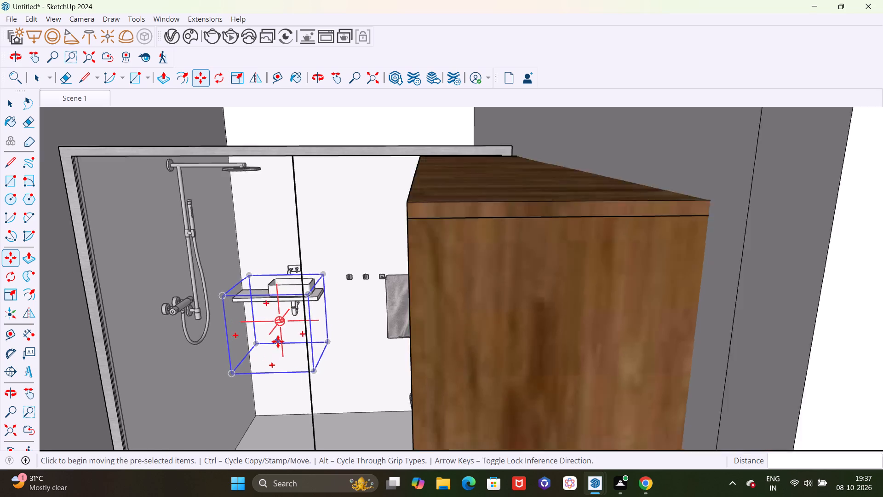
scroll(278, 341, down, 3)
middle_drag(266, 362, 287, 360)
scroll(276, 350, up, 5)
click(271, 339)
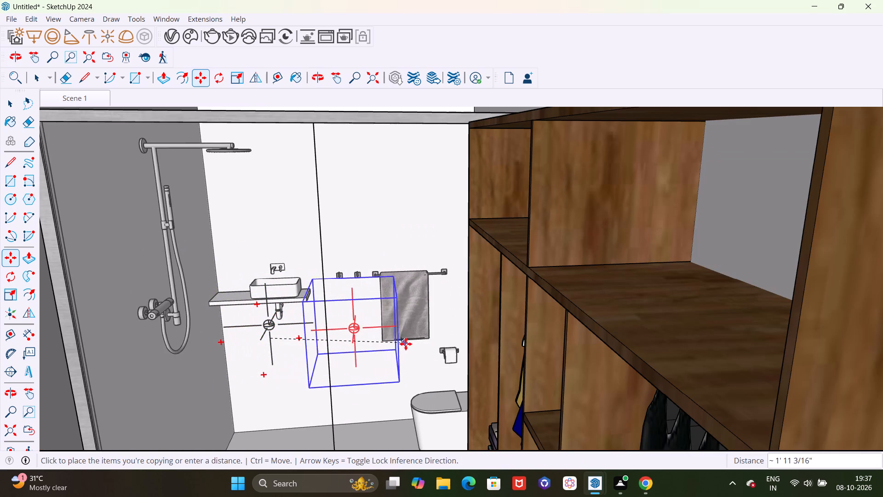
click(453, 329)
Copy the omni light over the bed near the nightstand about 6' 4" along the green axis into the dressing area.
scroll(360, 283, down, 12)
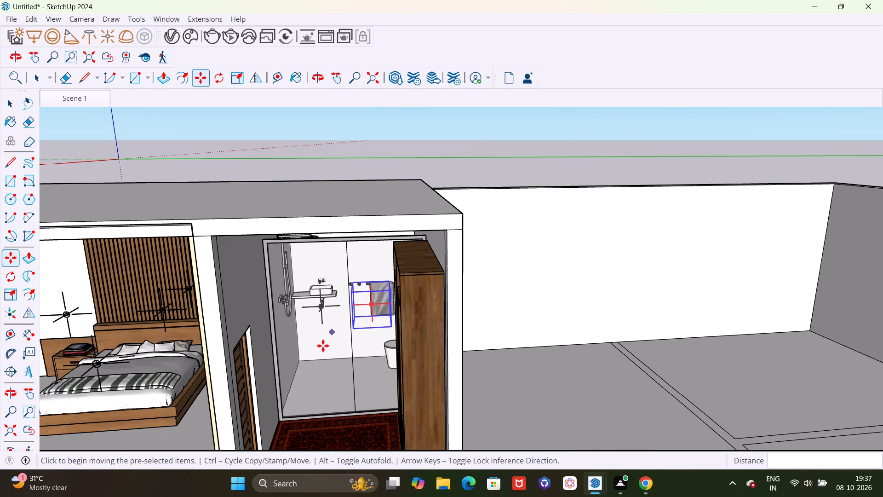
middle_drag(316, 342, 348, 364)
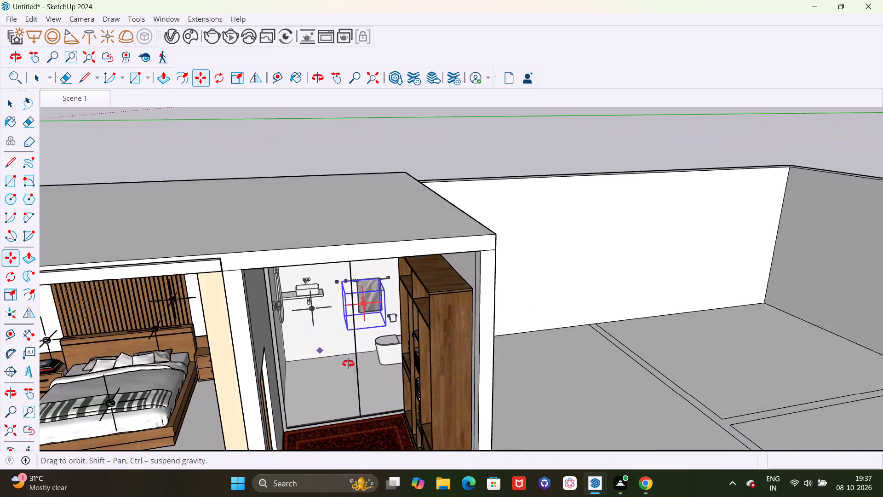
middle_drag(348, 364, 353, 370)
scroll(333, 351, up, 1)
scroll(312, 298, down, 11)
middle_drag(324, 374, 313, 325)
scroll(195, 343, up, 7)
middle_drag(235, 361, 204, 385)
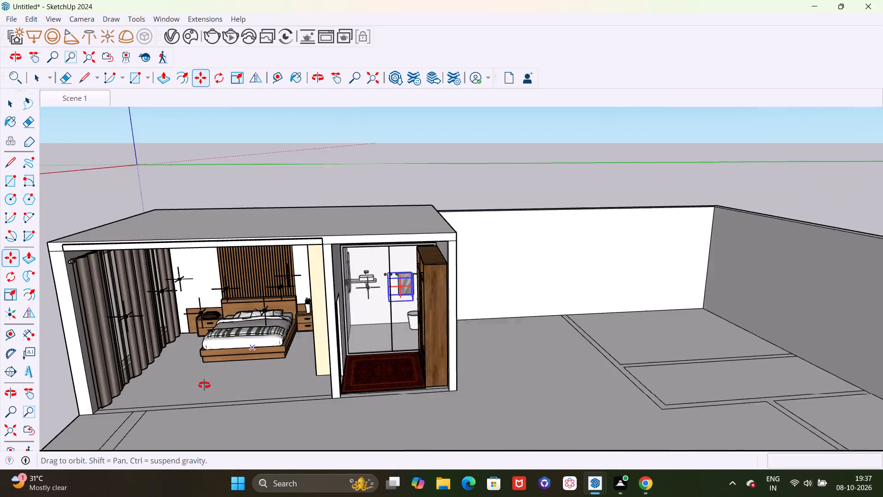
middle_drag(204, 385, 202, 386)
scroll(271, 337, up, 5)
middle_drag(241, 295, 190, 309)
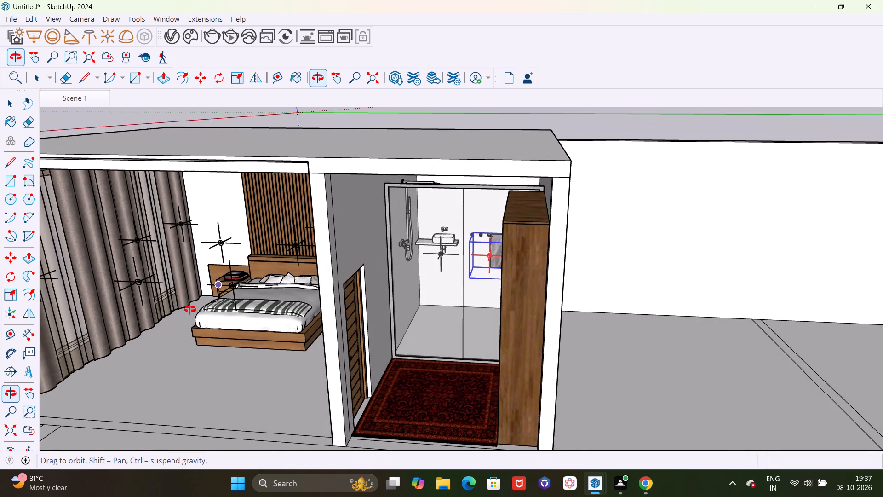
middle_drag(190, 309, 191, 309)
scroll(200, 307, up, 4)
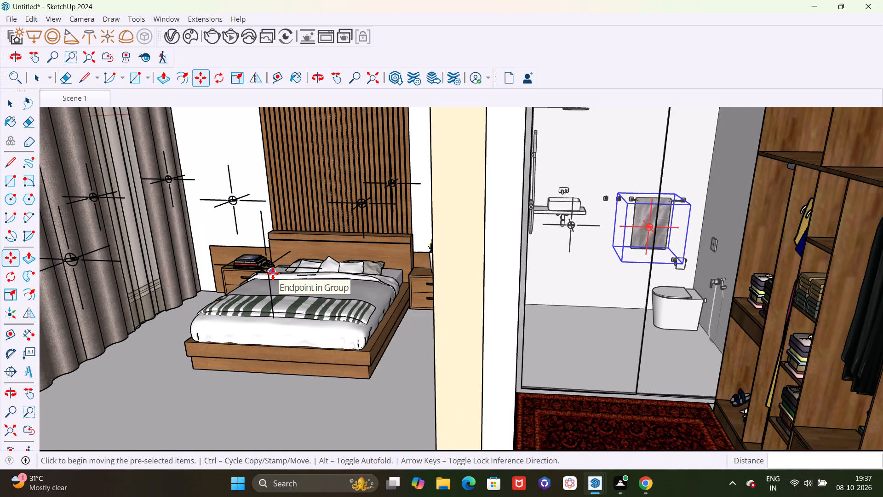
scroll(268, 270, down, 5)
key(space)
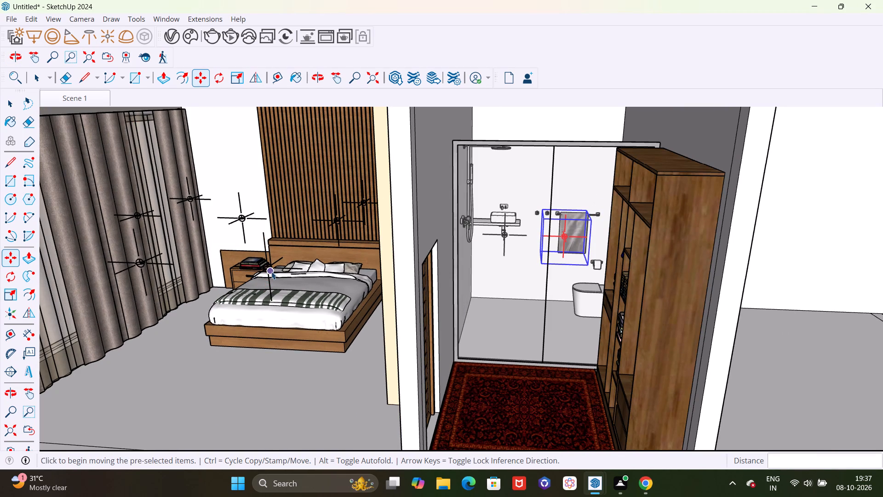
click(269, 272)
key(m)
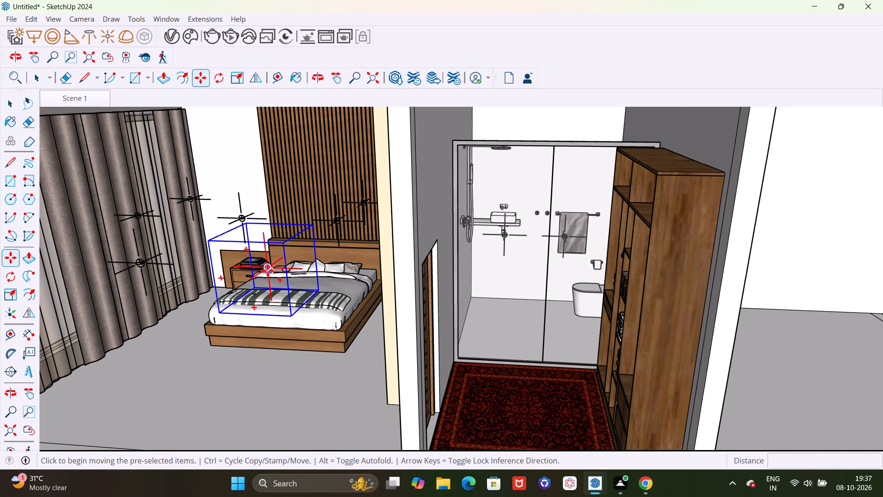
click(268, 271)
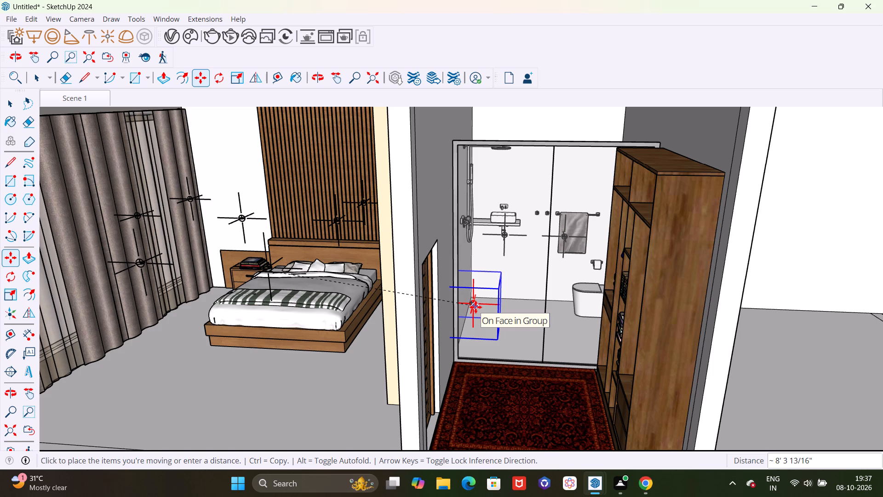
click(498, 283)
Move the dressing-area omni light about 1' along the red axis toward the shower's glass partition.
middle_drag(550, 345, 493, 358)
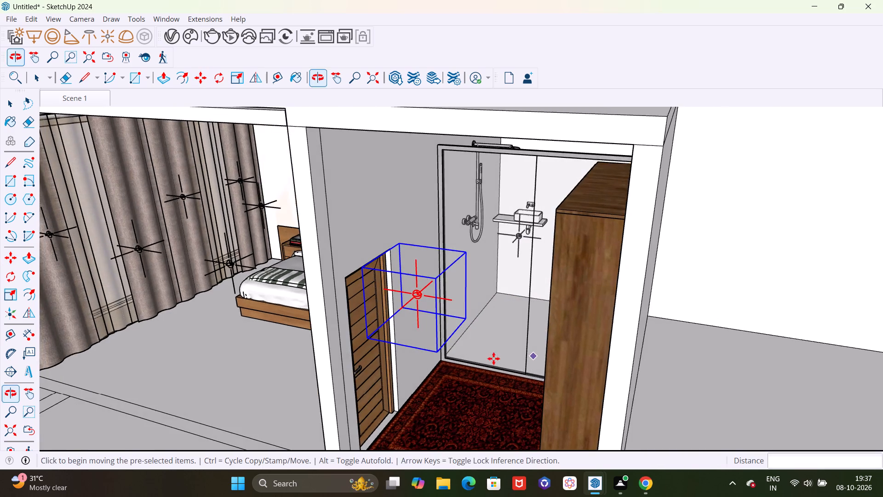
scroll(463, 335, up, 4)
scroll(448, 328, down, 4)
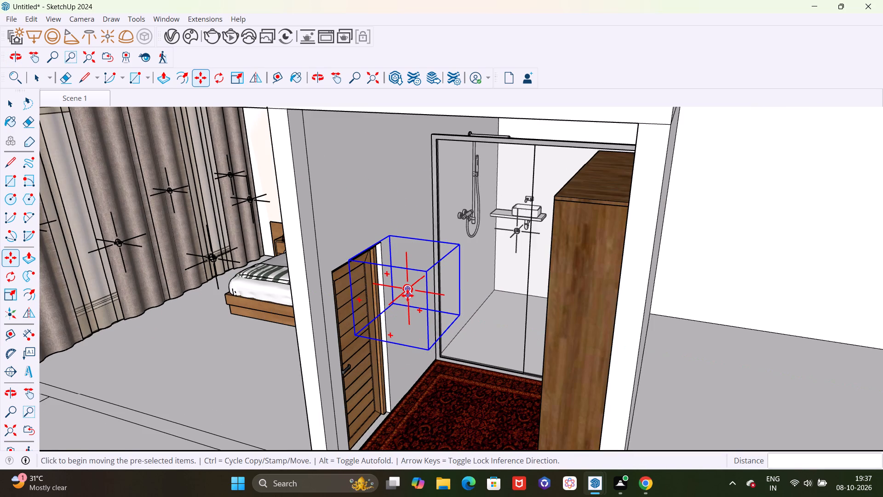
click(407, 295)
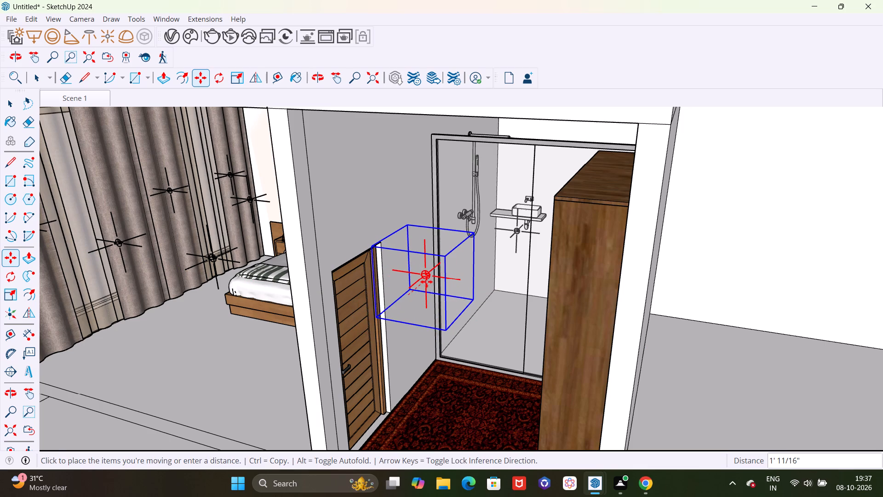
click(426, 282)
Copy the dressing-area omni light about 2' 7" along the green axis toward the open wardrobe.
click(428, 281)
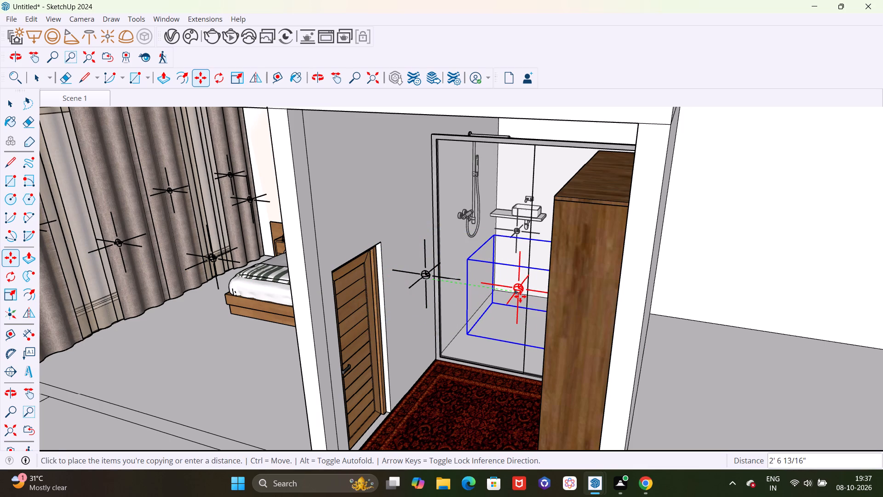
click(520, 296)
Examine the copied omni light beside the open wardrobe and the dressing area around it from several angles.
scroll(451, 298, down, 6)
middle_drag(425, 352, 560, 291)
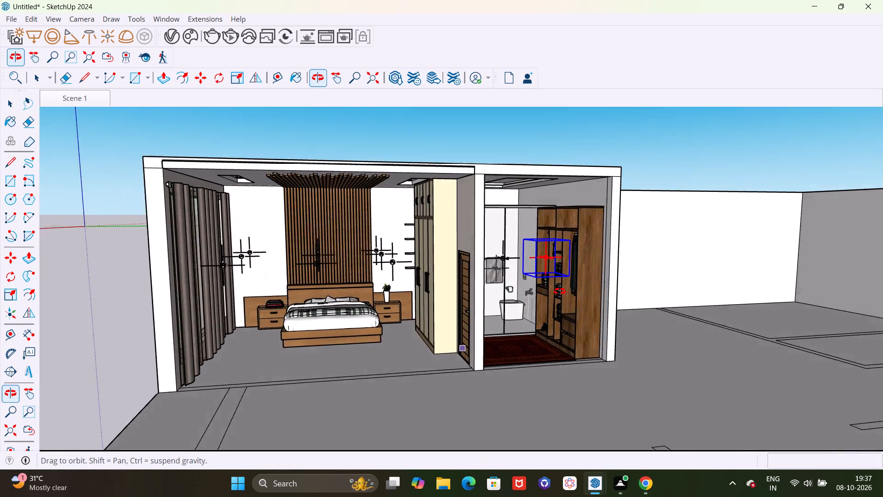
middle_drag(560, 291, 502, 269)
scroll(577, 153, up, 5)
scroll(513, 193, up, 5)
scroll(482, 162, down, 6)
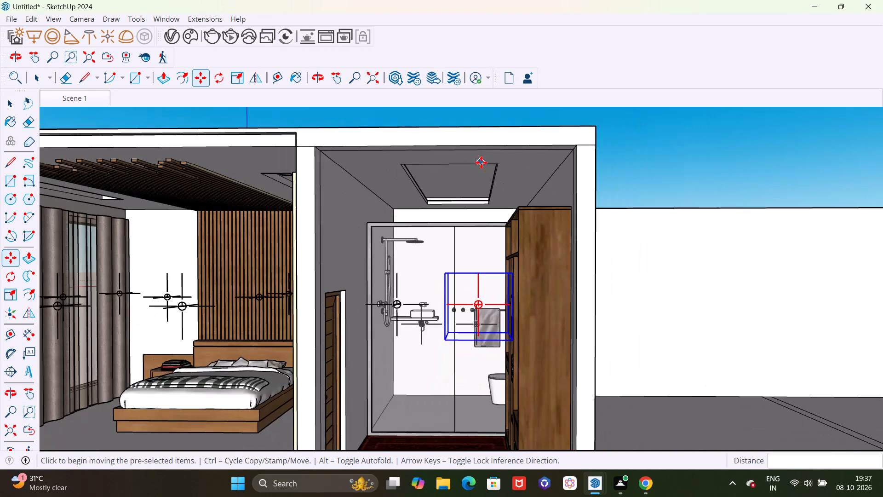
middle_drag(470, 186, 469, 217)
middle_drag(465, 326, 458, 303)
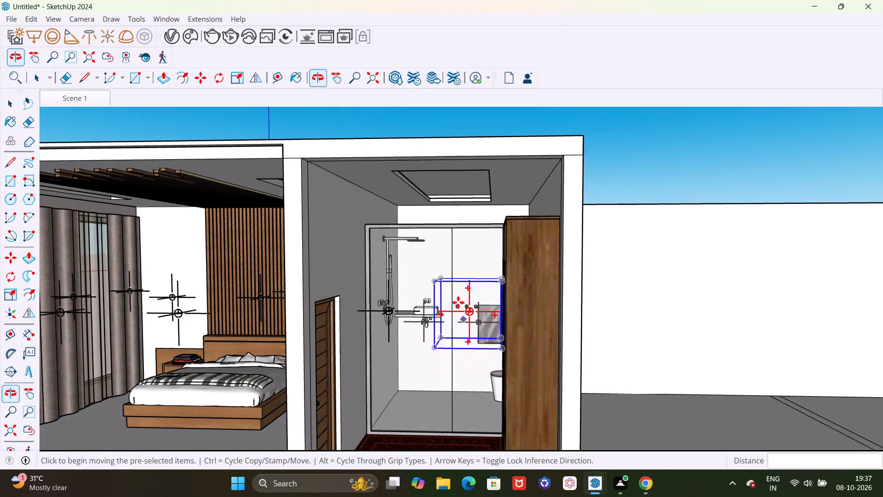
middle_drag(453, 295, 487, 308)
scroll(372, 201, down, 3)
scroll(295, 171, down, 10)
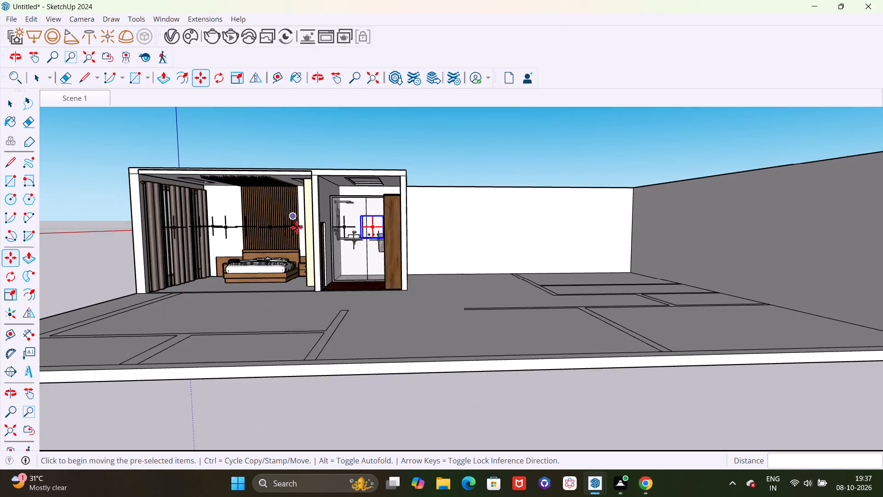
middle_drag(314, 245, 406, 276)
scroll(418, 217, up, 9)
middle_drag(379, 280, 368, 265)
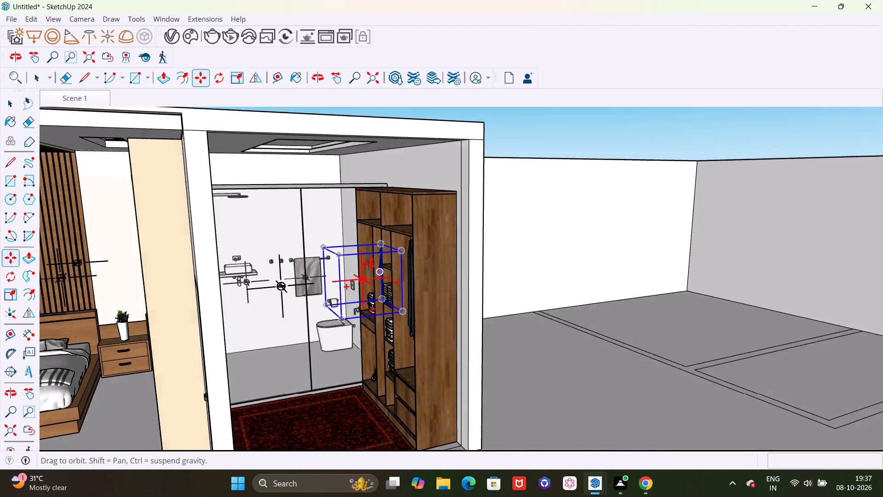
middle_drag(368, 265, 364, 246)
scroll(355, 237, up, 3)
scroll(352, 214, down, 2)
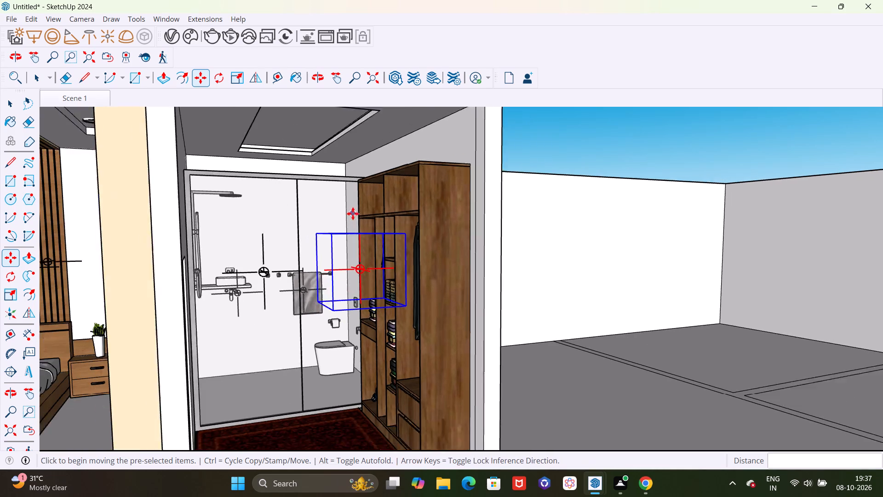
scroll(353, 214, down, 1)
scroll(275, 289, up, 3)
scroll(432, 232, down, 1)
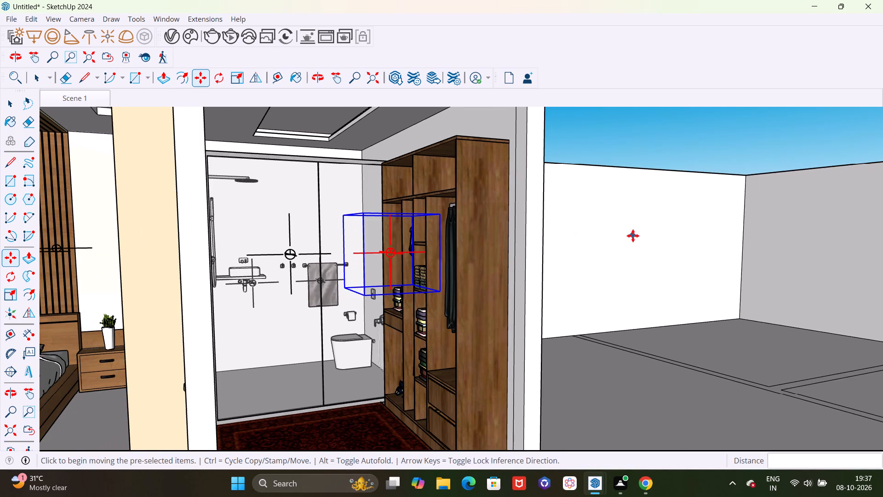
middle_click(633, 236)
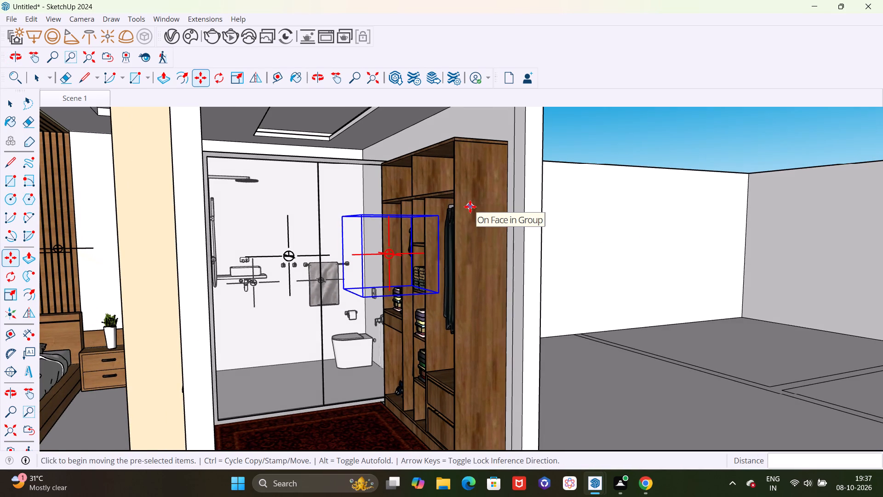
Frame the glass shower partition, basin, hanging towel and open wardrobe in one interior view and save it as a new scene.
key(space)
click(338, 72)
drag(334, 161, 526, 155)
middle_drag(626, 244, 567, 246)
drag(457, 202, 407, 202)
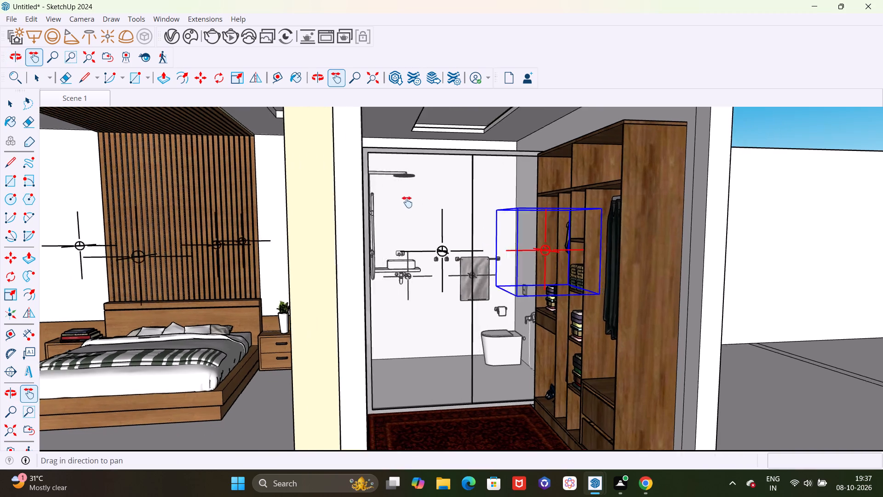
drag(407, 202, 340, 256)
scroll(381, 276, up, 2)
scroll(379, 214, down, 4)
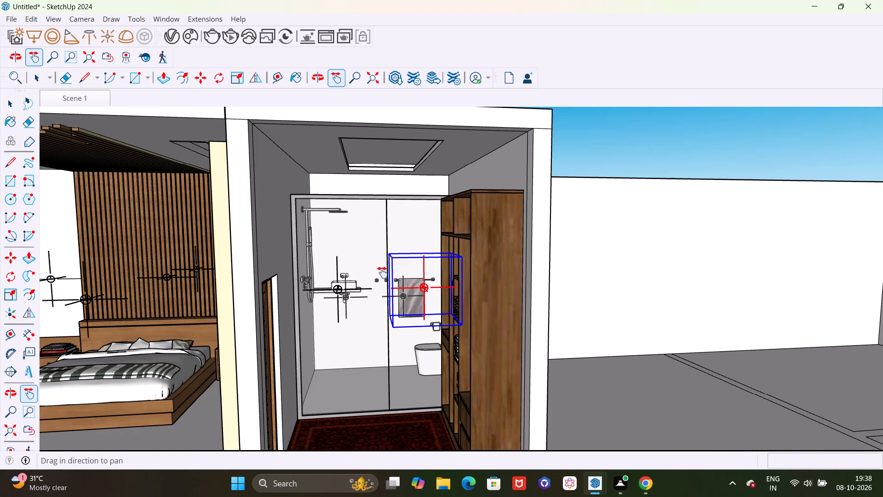
middle_drag(386, 272, 400, 268)
scroll(403, 260, up, 2)
middle_click(409, 273)
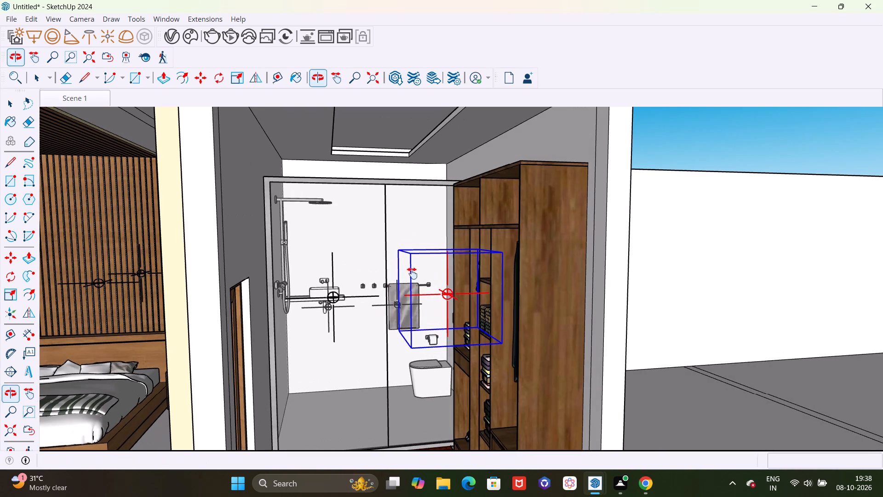
scroll(422, 270, up, 3)
scroll(343, 180, down, 3)
scroll(361, 212, down, 2)
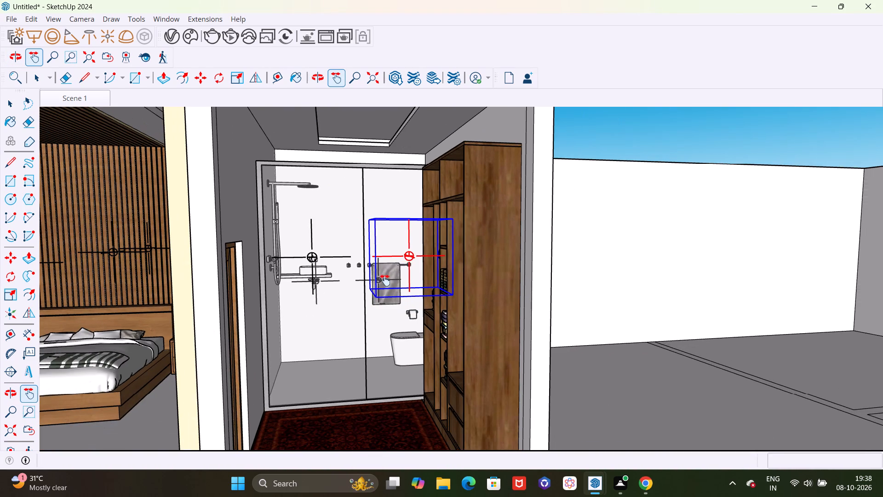
middle_drag(385, 281, 406, 284)
scroll(400, 284, up, 1)
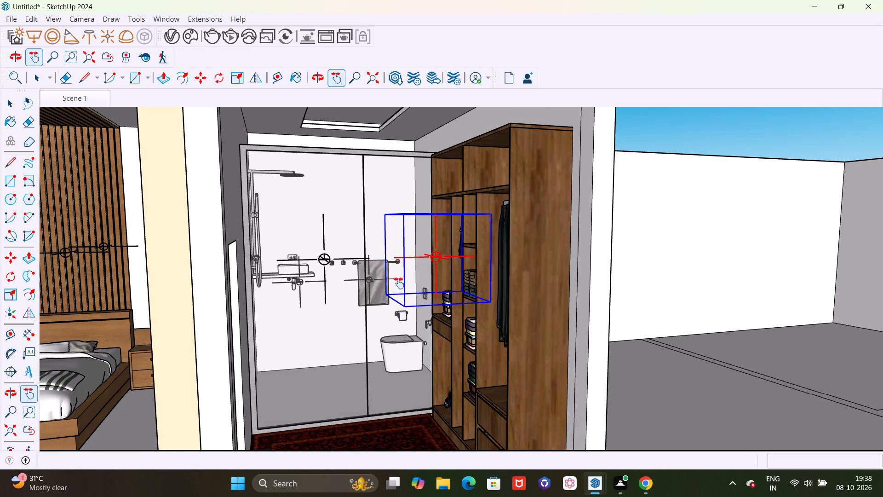
scroll(348, 272, up, 1)
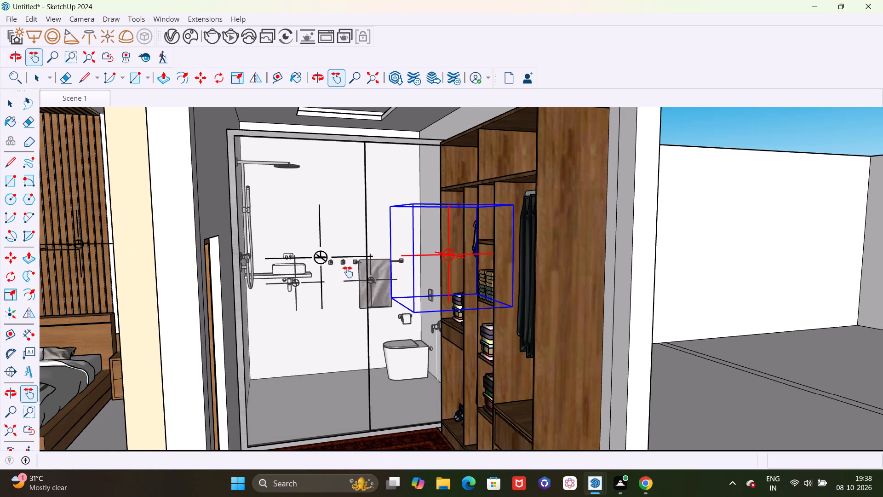
drag(341, 196, 338, 201)
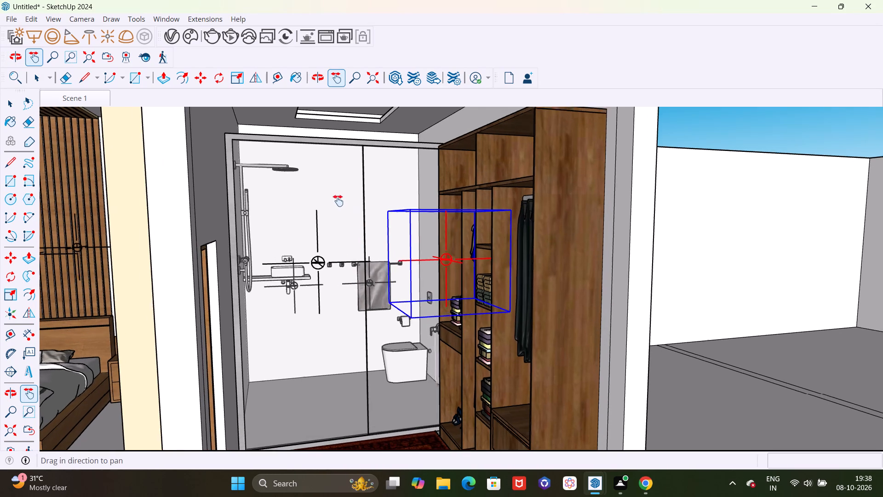
drag(338, 201, 333, 226)
scroll(335, 226, up, 2)
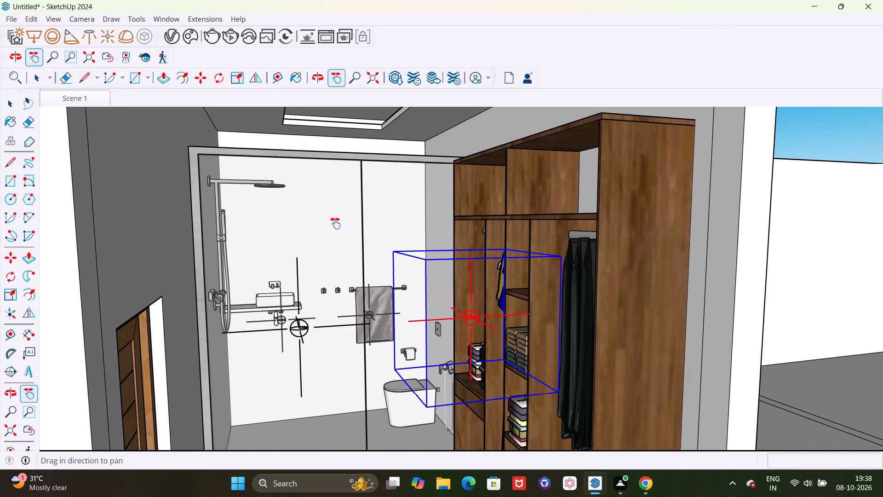
scroll(335, 223, up, 3)
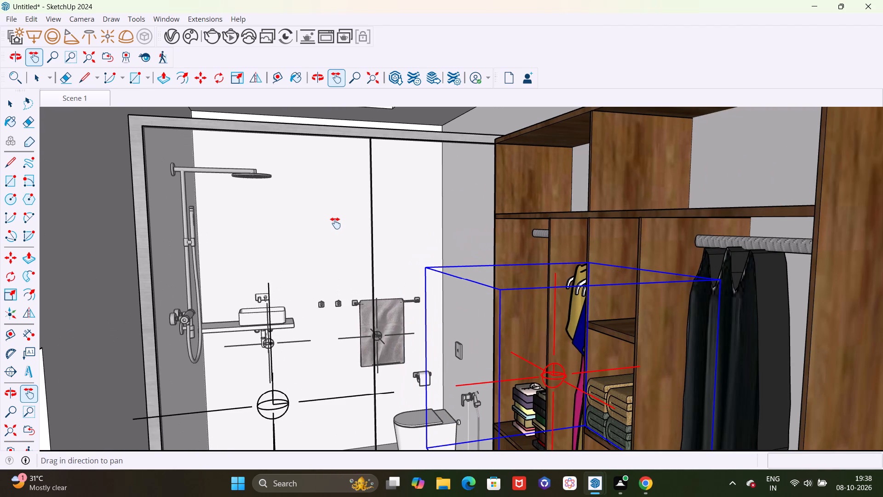
scroll(335, 223, down, 1)
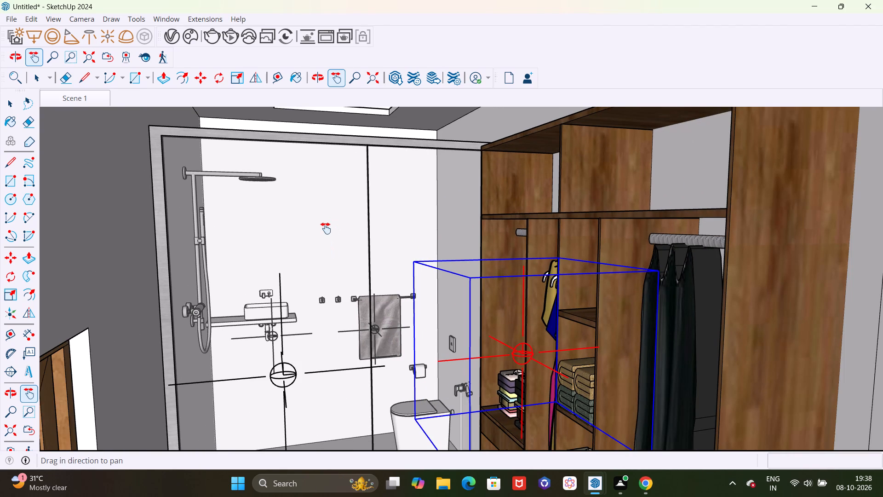
drag(325, 210, 325, 243)
middle_drag(327, 255, 328, 245)
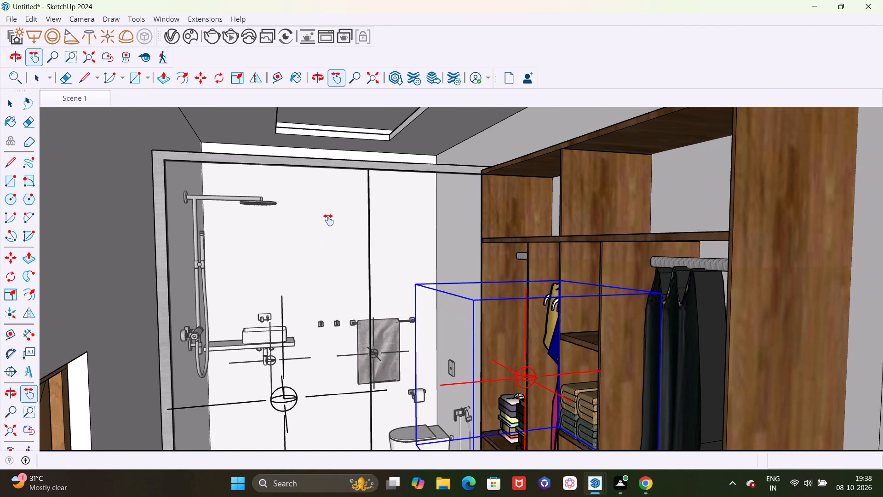
scroll(328, 220, down, 1)
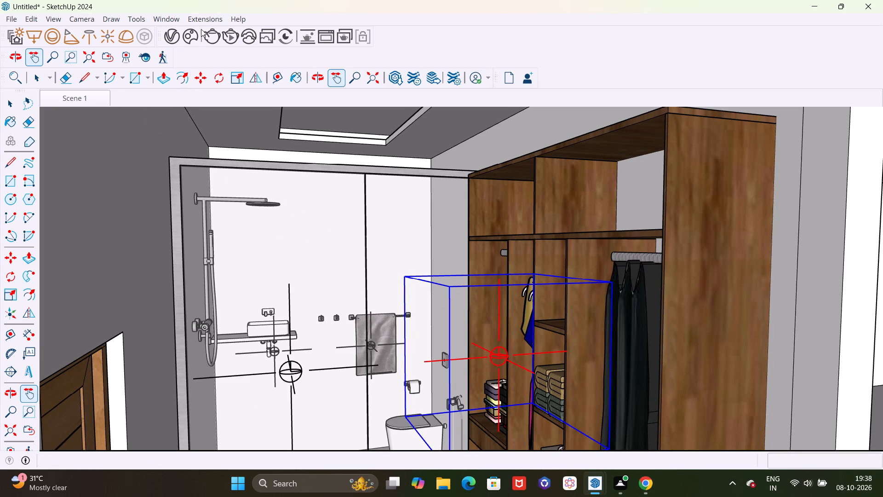
click(171, 17)
click(178, 34)
click(280, 32)
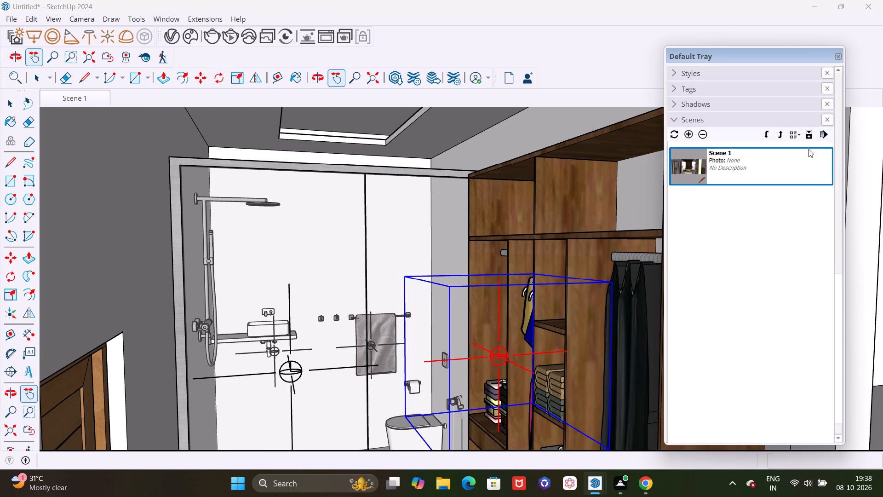
click(690, 133)
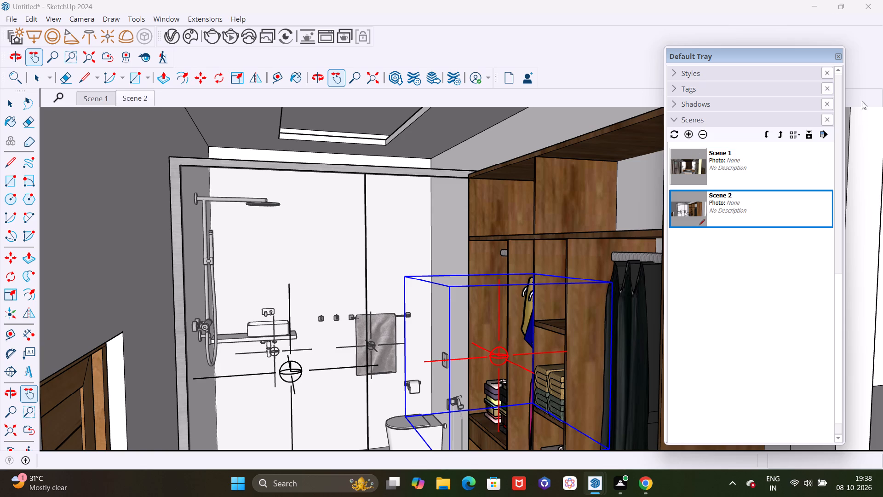
click(841, 56)
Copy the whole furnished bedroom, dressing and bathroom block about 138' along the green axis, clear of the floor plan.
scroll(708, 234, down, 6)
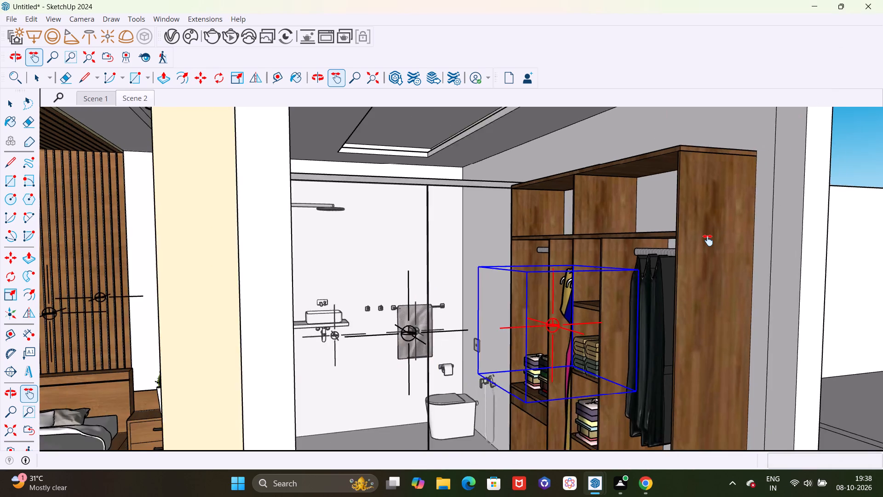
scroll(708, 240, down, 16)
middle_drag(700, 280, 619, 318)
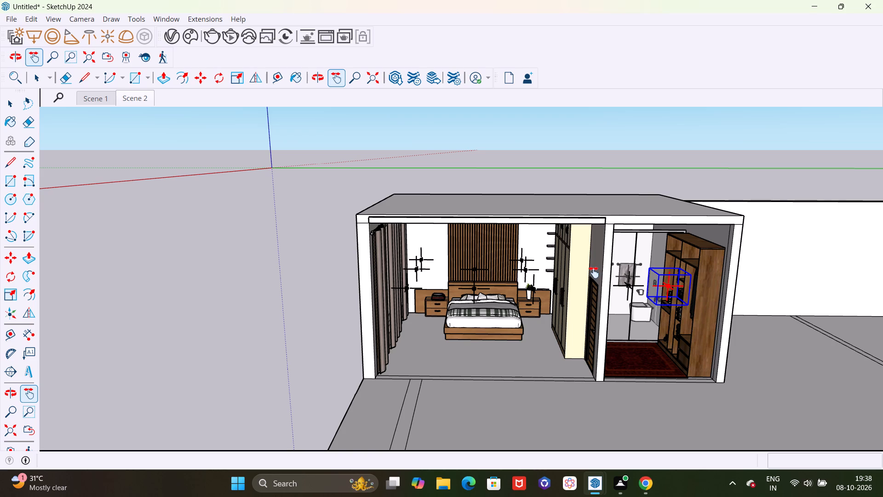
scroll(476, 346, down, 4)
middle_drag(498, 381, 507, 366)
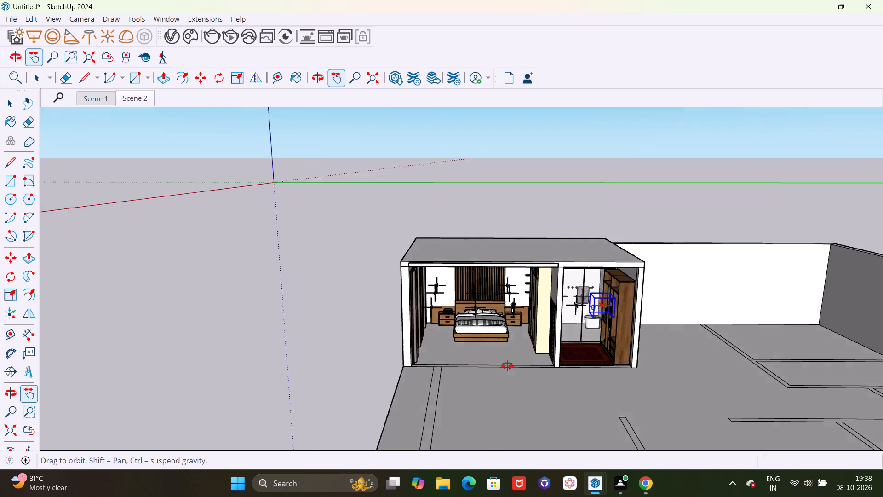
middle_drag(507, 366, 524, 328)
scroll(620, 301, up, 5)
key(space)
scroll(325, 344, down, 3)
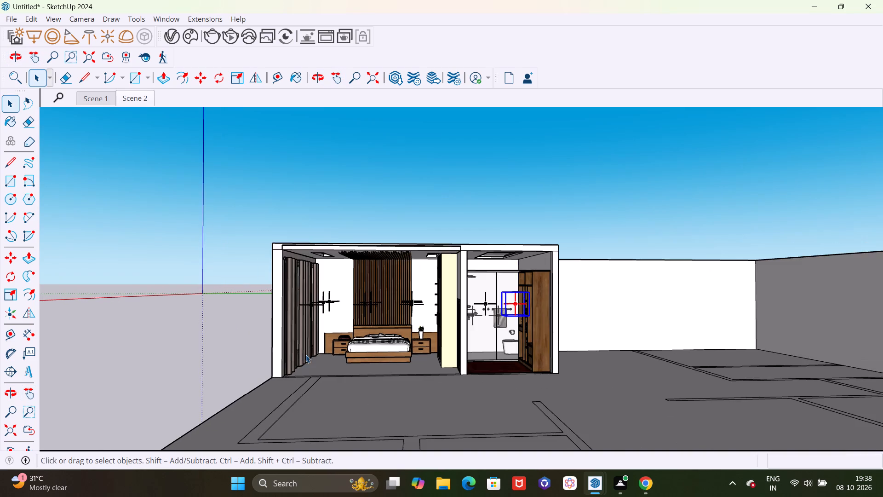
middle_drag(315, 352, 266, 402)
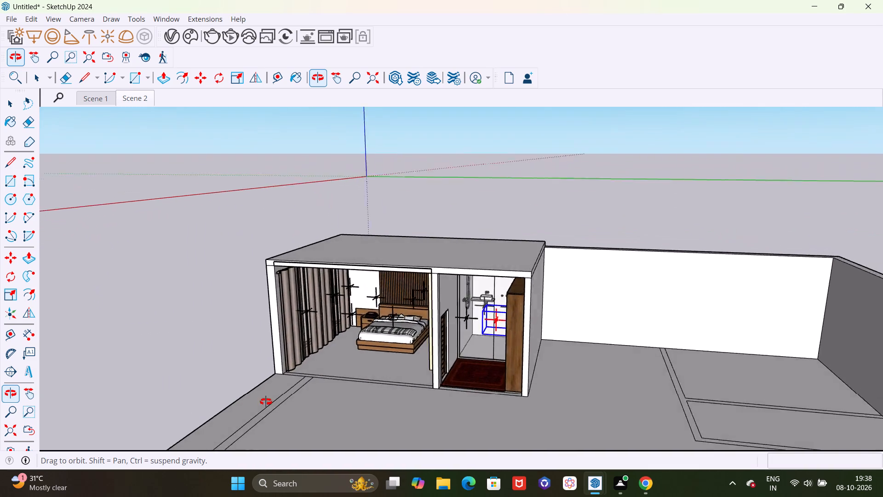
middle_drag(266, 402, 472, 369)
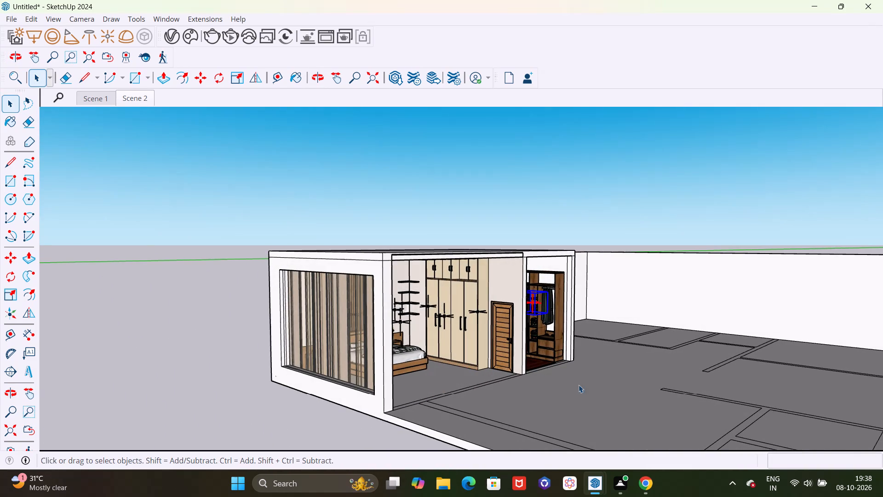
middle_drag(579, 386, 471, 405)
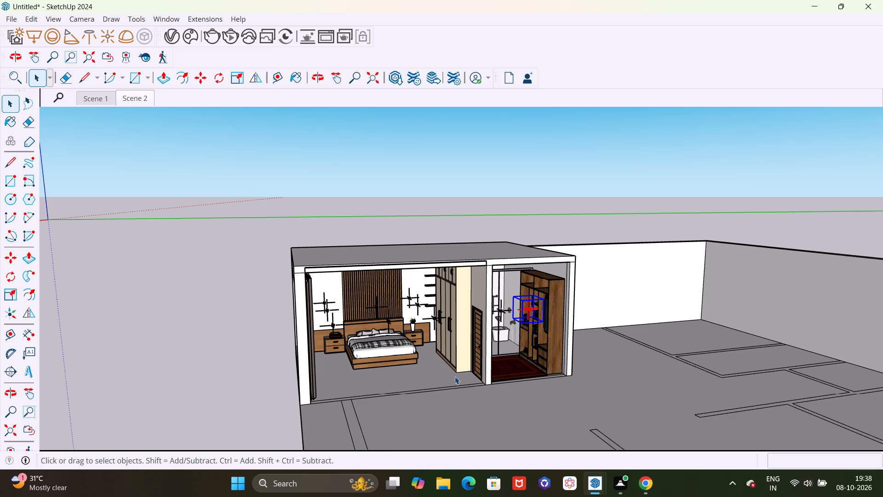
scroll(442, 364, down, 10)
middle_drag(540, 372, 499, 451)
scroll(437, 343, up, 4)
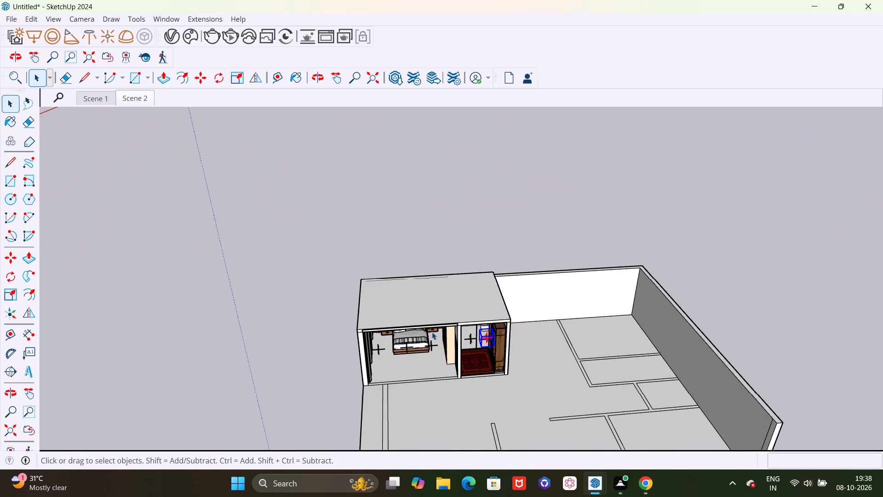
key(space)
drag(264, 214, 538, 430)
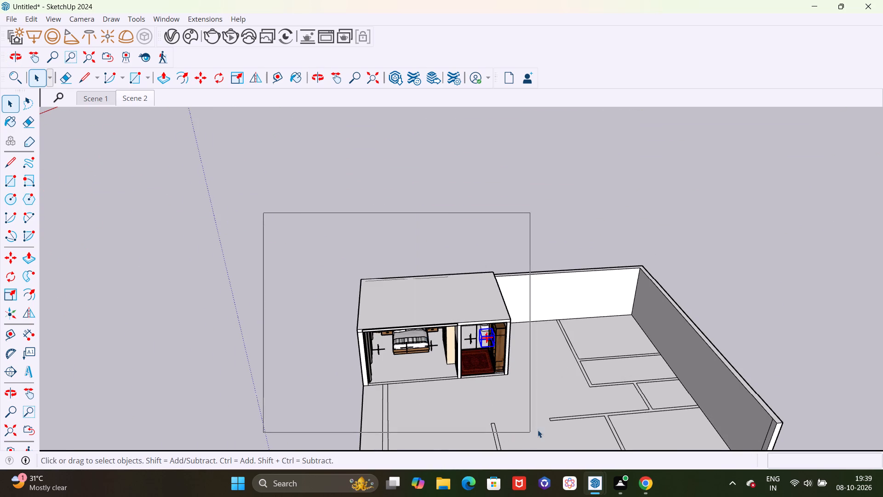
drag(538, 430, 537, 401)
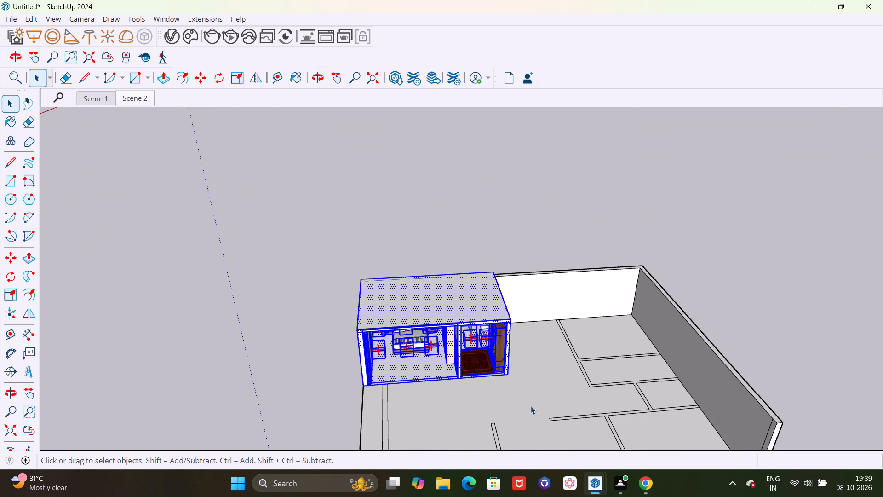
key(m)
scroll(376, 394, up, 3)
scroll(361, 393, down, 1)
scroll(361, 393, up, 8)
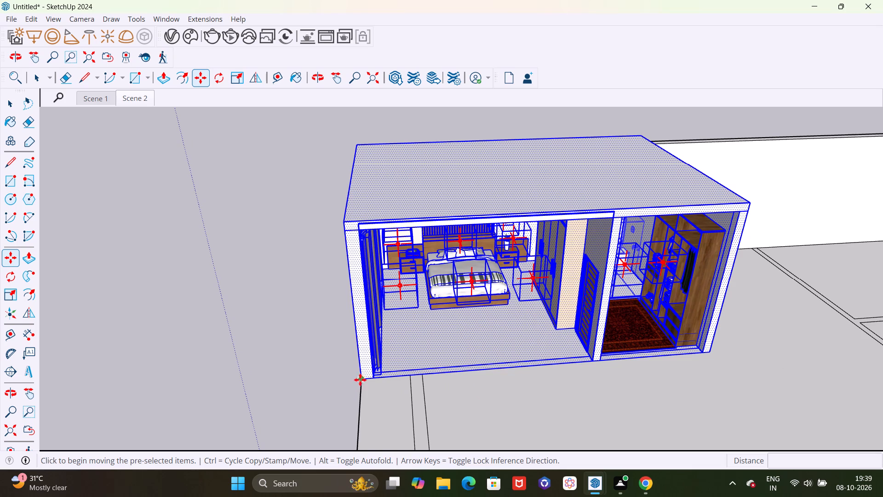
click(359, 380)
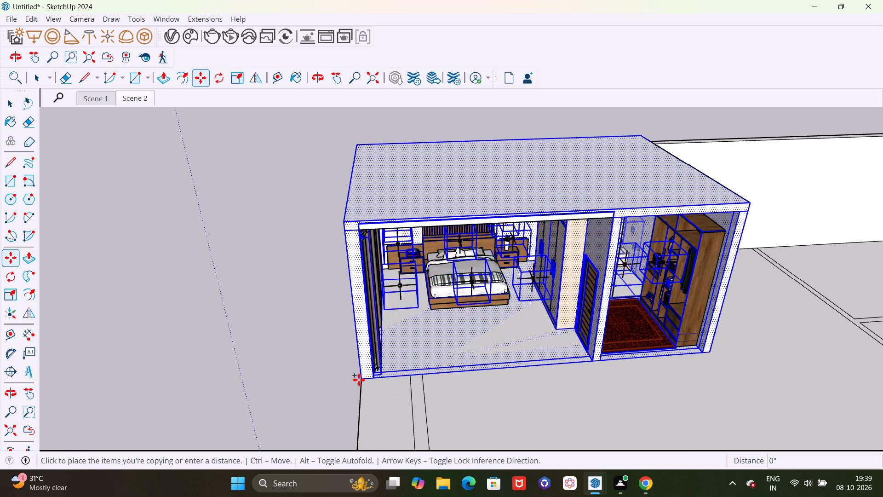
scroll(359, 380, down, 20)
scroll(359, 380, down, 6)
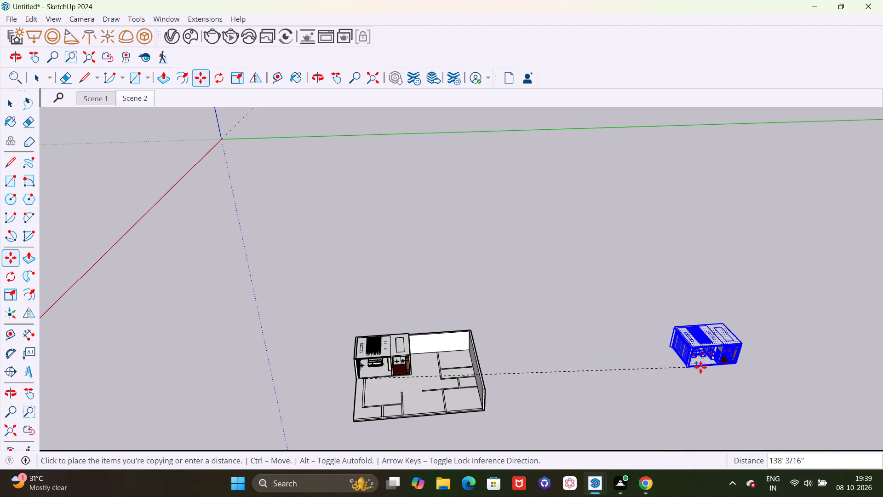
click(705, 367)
Examine the copied block from its open front and its curtained window side for missing walls.
middle_drag(782, 405, 723, 346)
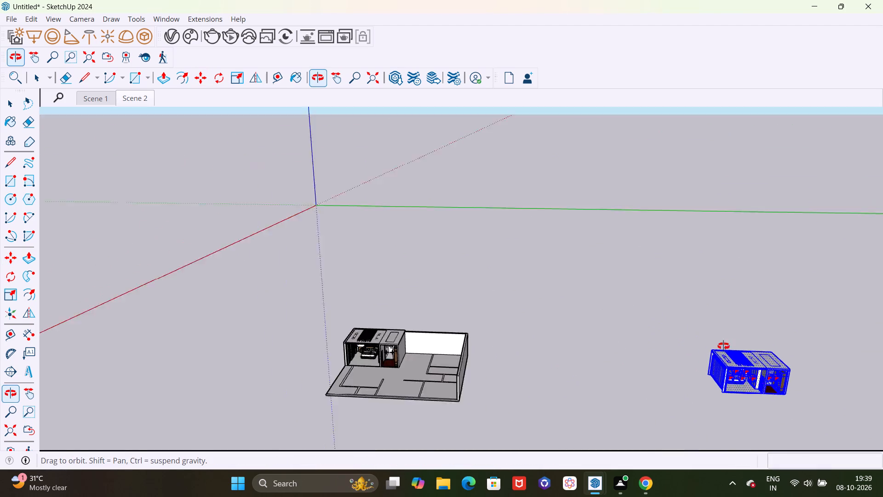
middle_drag(723, 346, 708, 335)
scroll(792, 422, up, 5)
scroll(662, 402, up, 19)
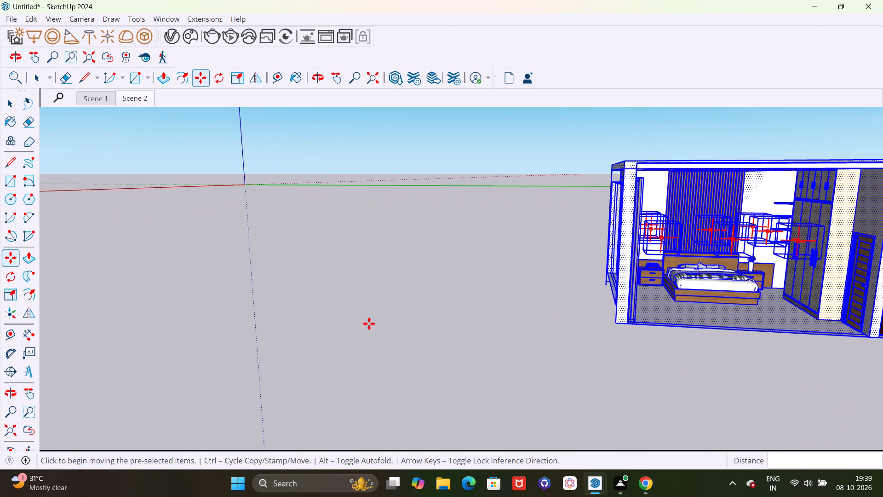
scroll(138, 274, down, 6)
middle_drag(417, 374, 468, 367)
key(space)
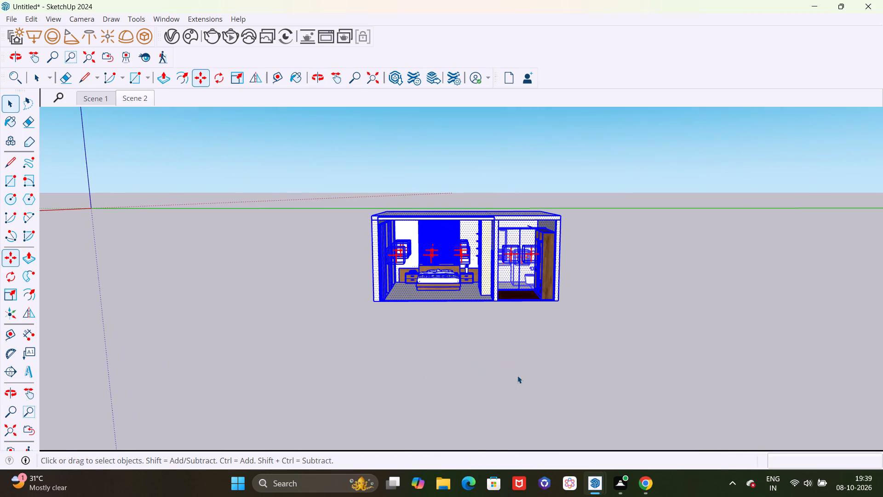
click(518, 376)
middle_drag(381, 378, 689, 361)
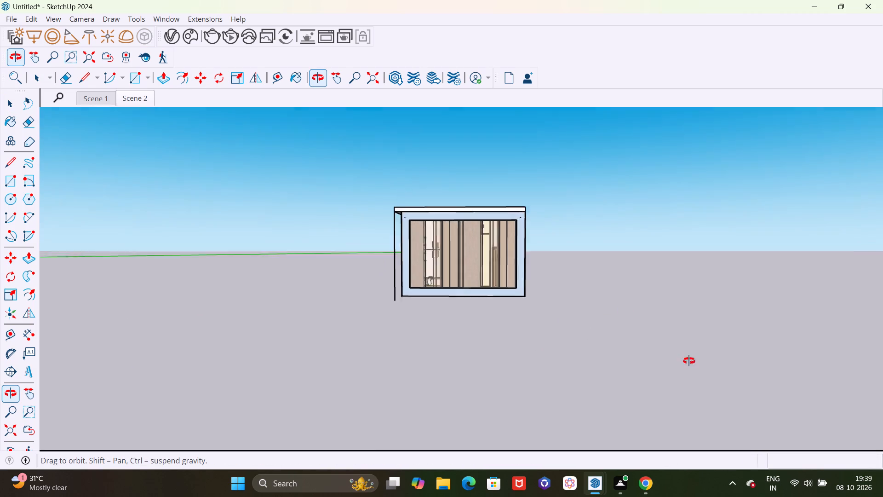
middle_drag(689, 361, 434, 403)
scroll(687, 355, down, 14)
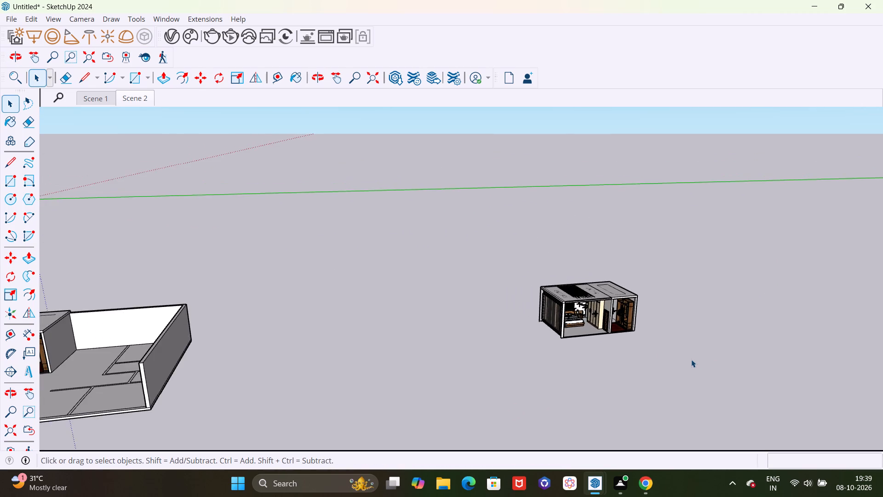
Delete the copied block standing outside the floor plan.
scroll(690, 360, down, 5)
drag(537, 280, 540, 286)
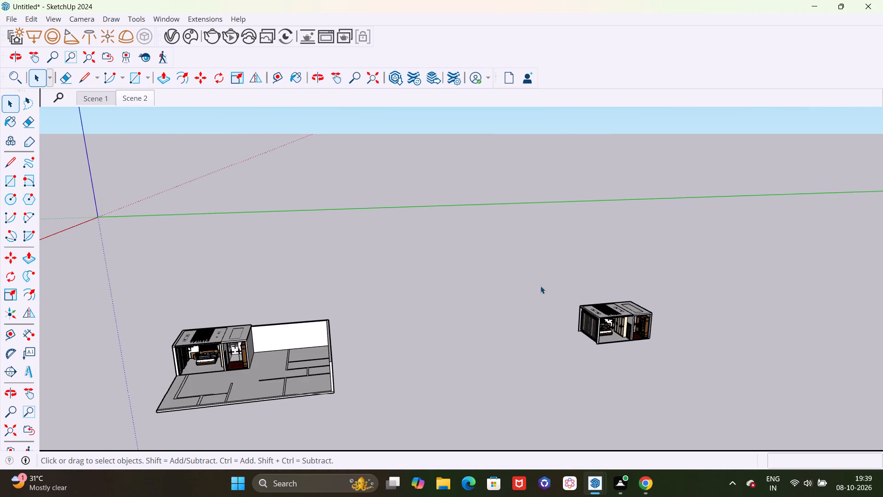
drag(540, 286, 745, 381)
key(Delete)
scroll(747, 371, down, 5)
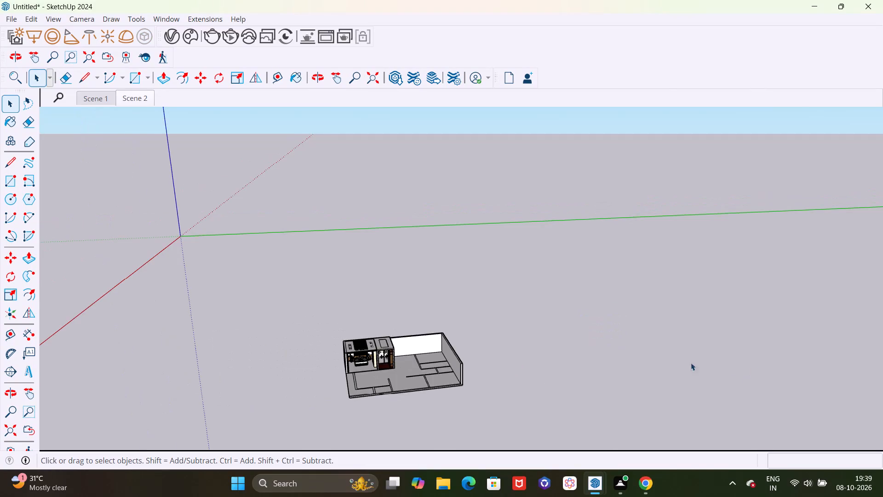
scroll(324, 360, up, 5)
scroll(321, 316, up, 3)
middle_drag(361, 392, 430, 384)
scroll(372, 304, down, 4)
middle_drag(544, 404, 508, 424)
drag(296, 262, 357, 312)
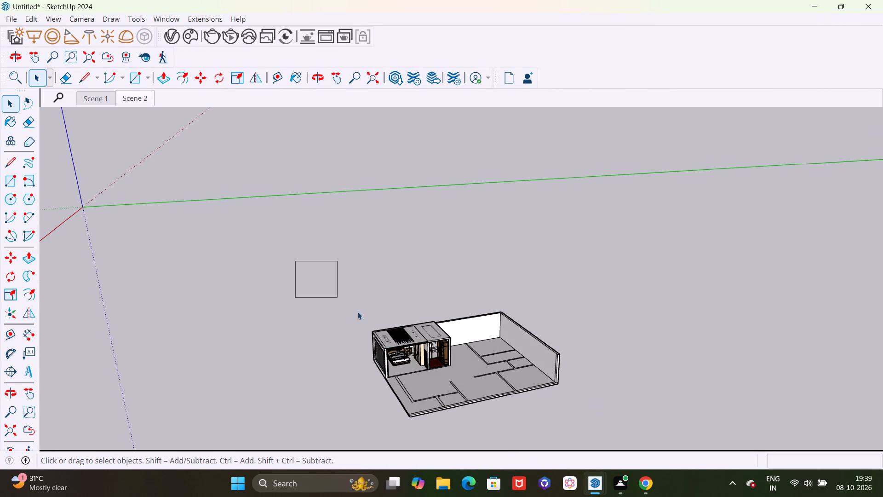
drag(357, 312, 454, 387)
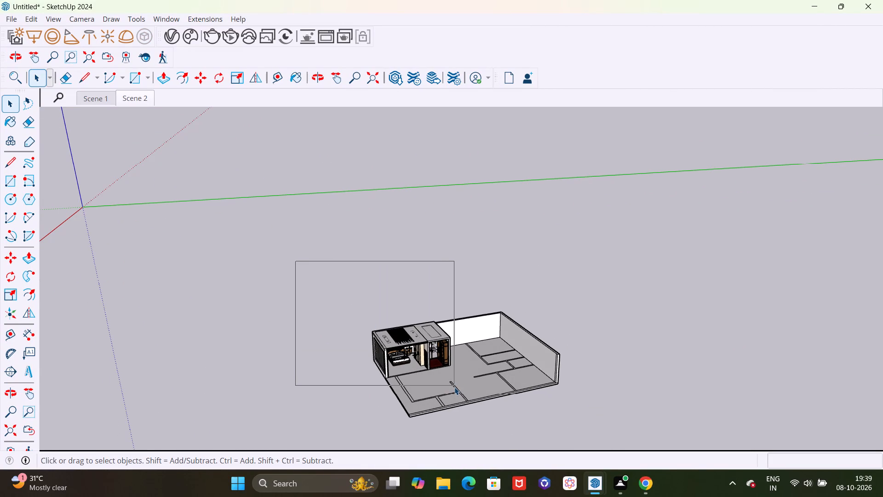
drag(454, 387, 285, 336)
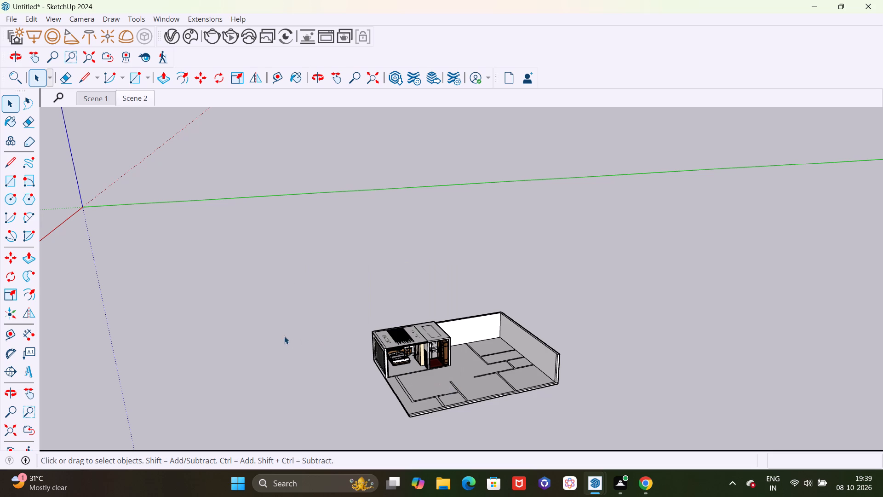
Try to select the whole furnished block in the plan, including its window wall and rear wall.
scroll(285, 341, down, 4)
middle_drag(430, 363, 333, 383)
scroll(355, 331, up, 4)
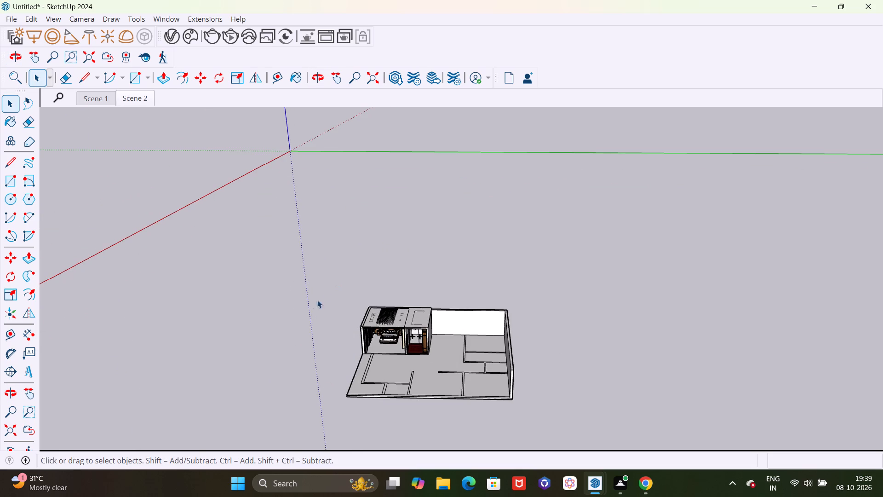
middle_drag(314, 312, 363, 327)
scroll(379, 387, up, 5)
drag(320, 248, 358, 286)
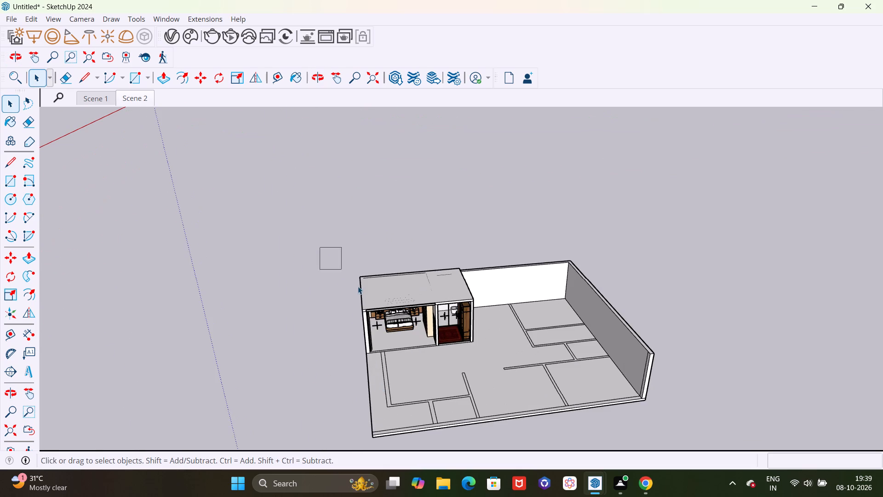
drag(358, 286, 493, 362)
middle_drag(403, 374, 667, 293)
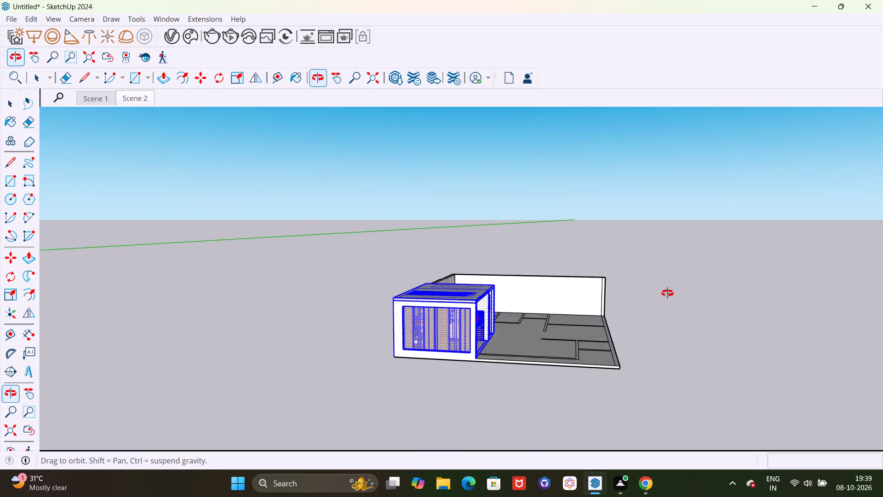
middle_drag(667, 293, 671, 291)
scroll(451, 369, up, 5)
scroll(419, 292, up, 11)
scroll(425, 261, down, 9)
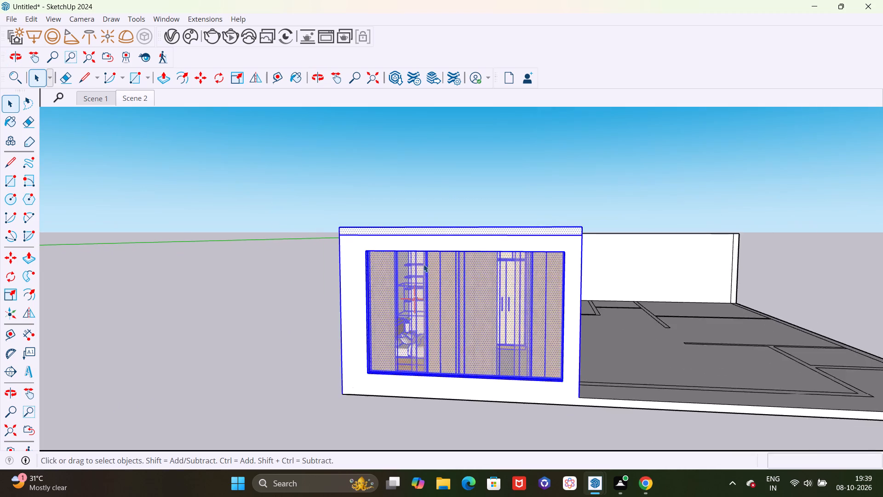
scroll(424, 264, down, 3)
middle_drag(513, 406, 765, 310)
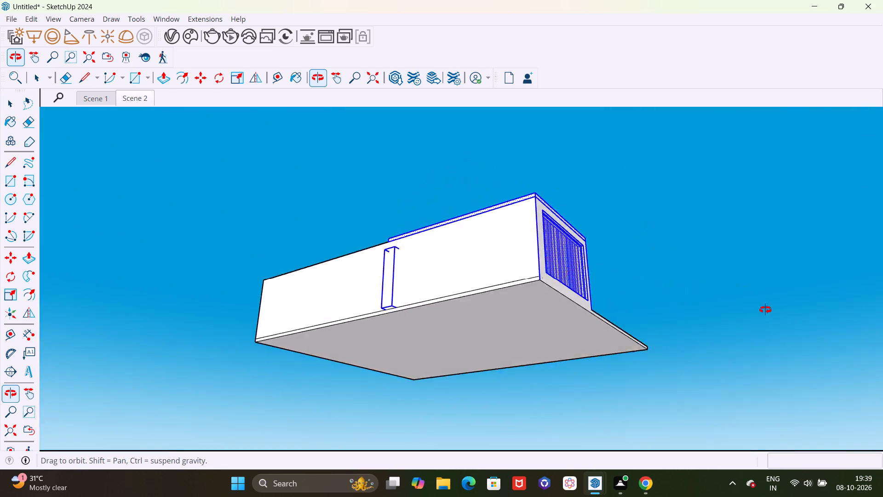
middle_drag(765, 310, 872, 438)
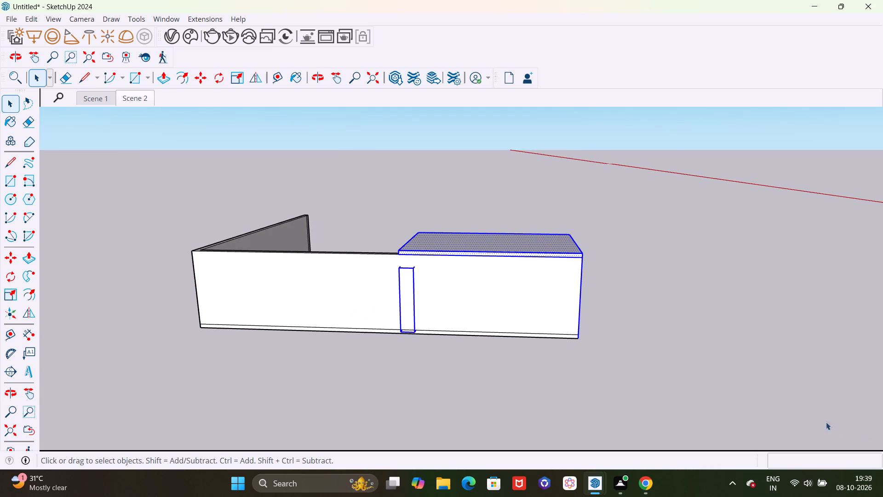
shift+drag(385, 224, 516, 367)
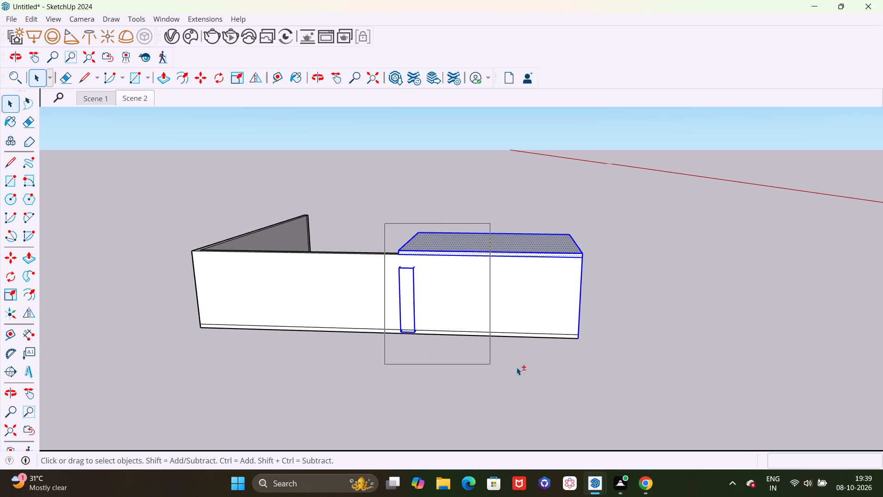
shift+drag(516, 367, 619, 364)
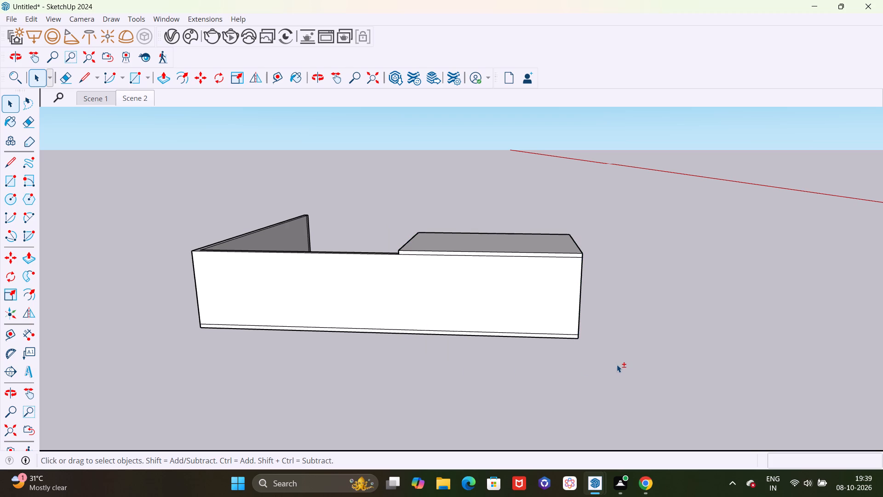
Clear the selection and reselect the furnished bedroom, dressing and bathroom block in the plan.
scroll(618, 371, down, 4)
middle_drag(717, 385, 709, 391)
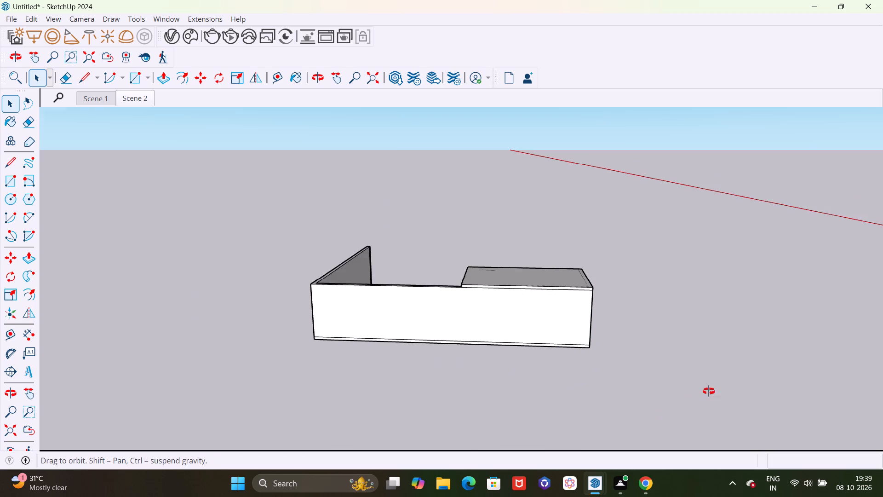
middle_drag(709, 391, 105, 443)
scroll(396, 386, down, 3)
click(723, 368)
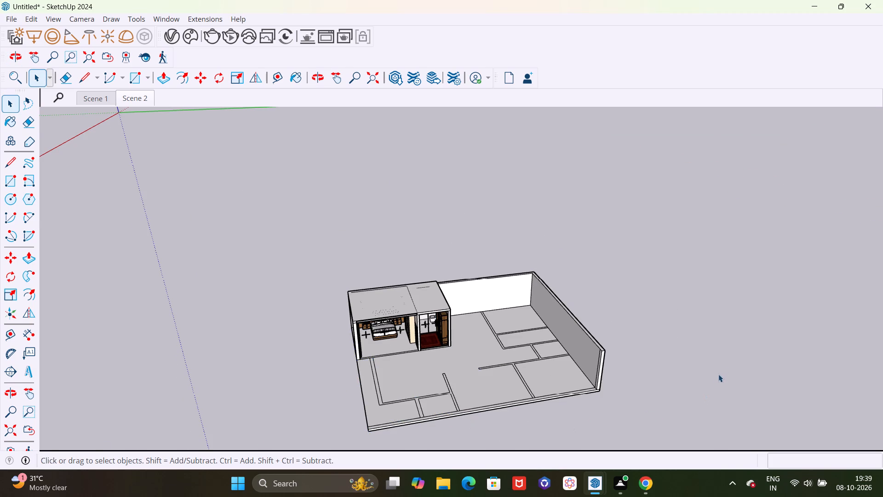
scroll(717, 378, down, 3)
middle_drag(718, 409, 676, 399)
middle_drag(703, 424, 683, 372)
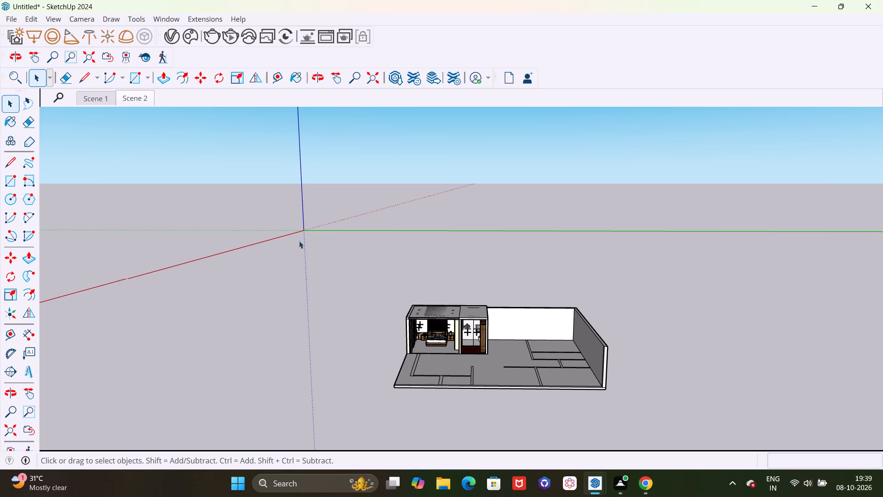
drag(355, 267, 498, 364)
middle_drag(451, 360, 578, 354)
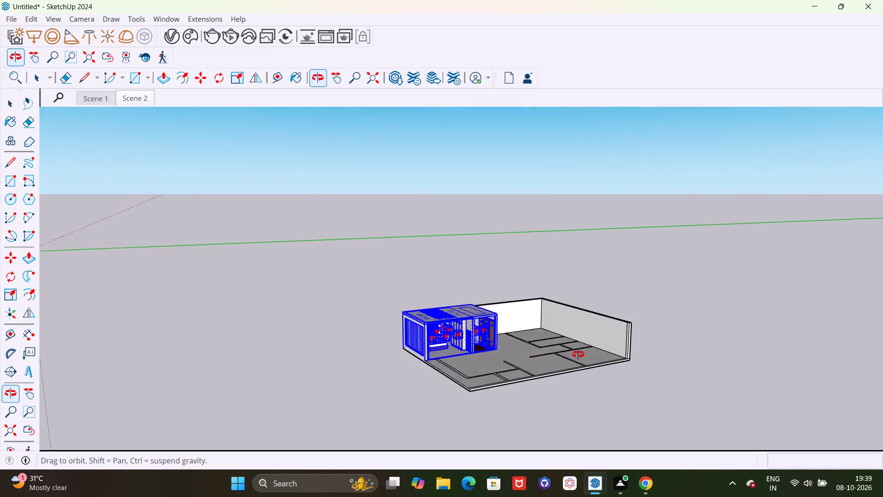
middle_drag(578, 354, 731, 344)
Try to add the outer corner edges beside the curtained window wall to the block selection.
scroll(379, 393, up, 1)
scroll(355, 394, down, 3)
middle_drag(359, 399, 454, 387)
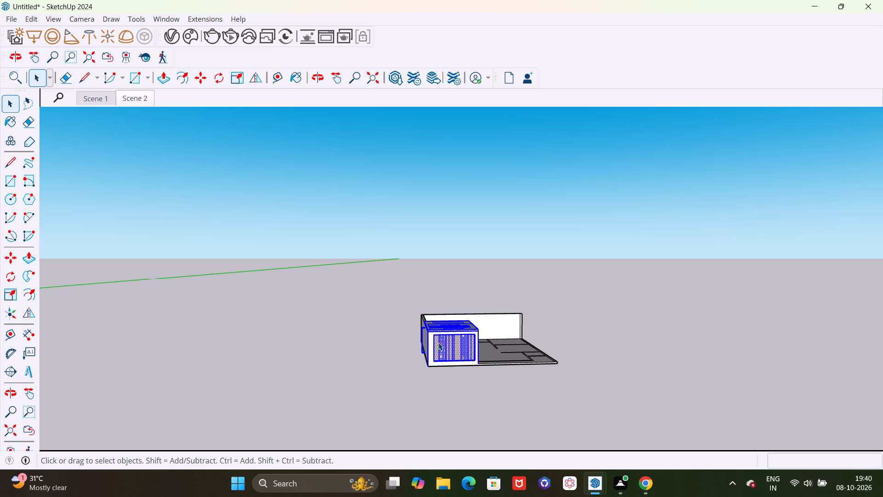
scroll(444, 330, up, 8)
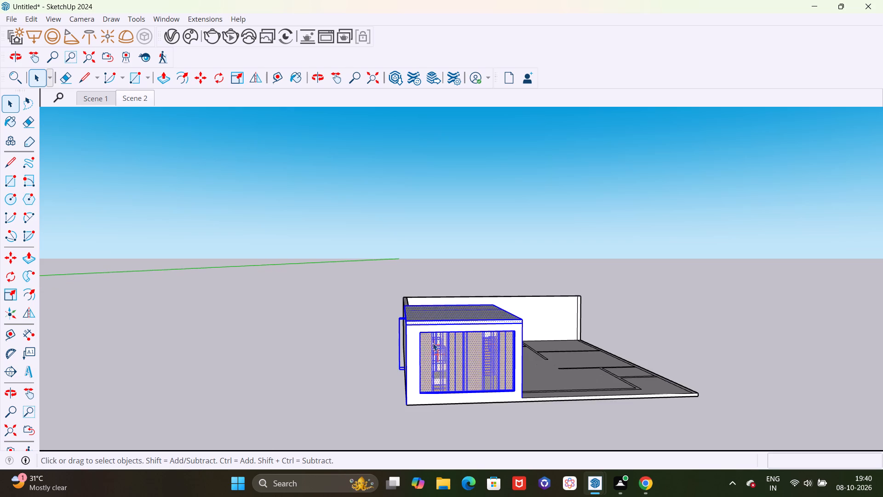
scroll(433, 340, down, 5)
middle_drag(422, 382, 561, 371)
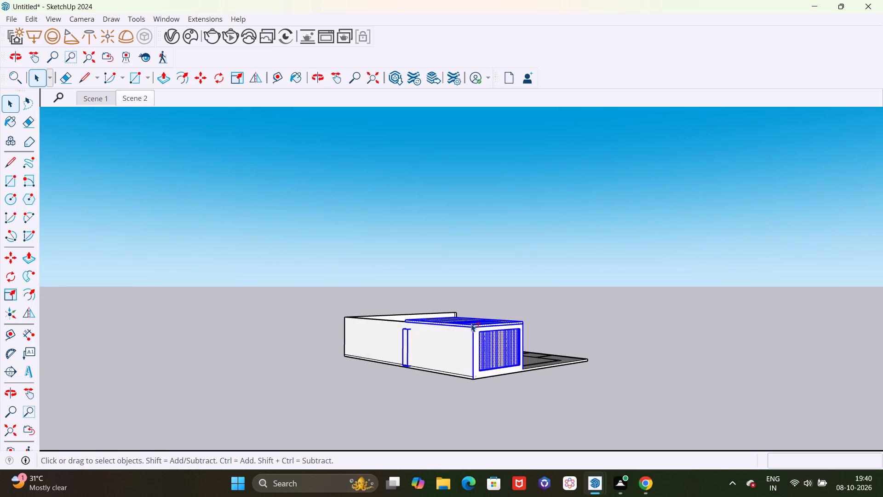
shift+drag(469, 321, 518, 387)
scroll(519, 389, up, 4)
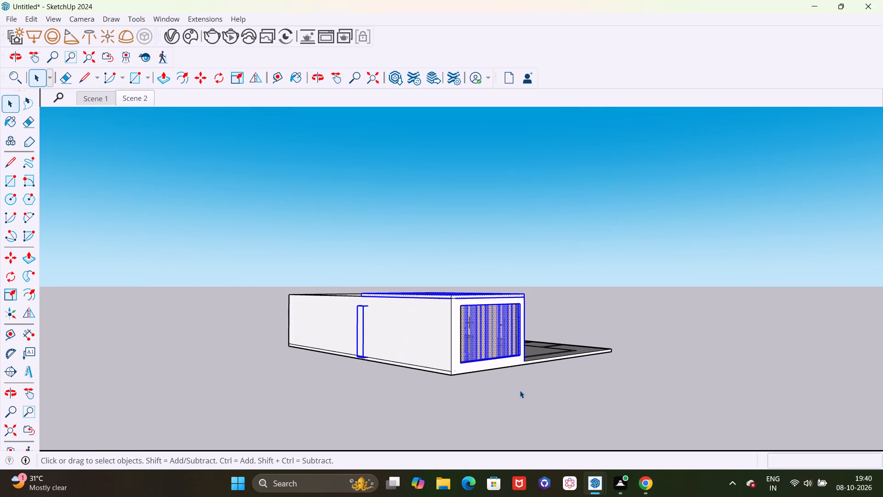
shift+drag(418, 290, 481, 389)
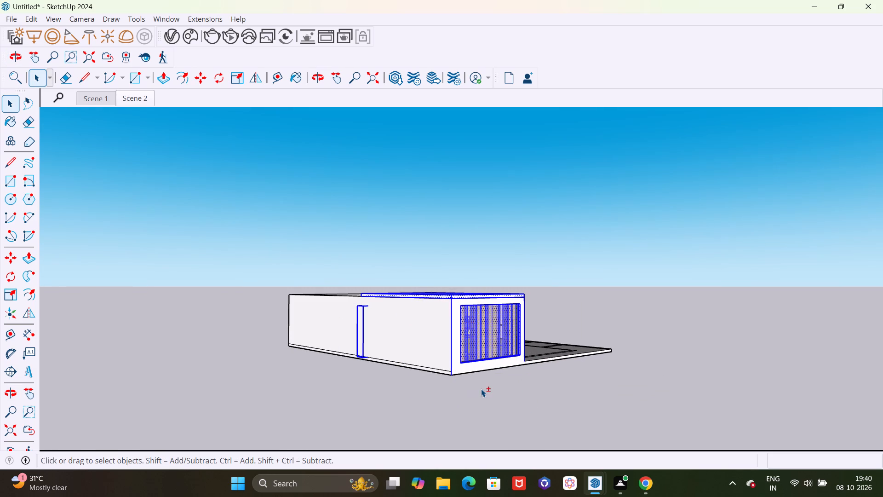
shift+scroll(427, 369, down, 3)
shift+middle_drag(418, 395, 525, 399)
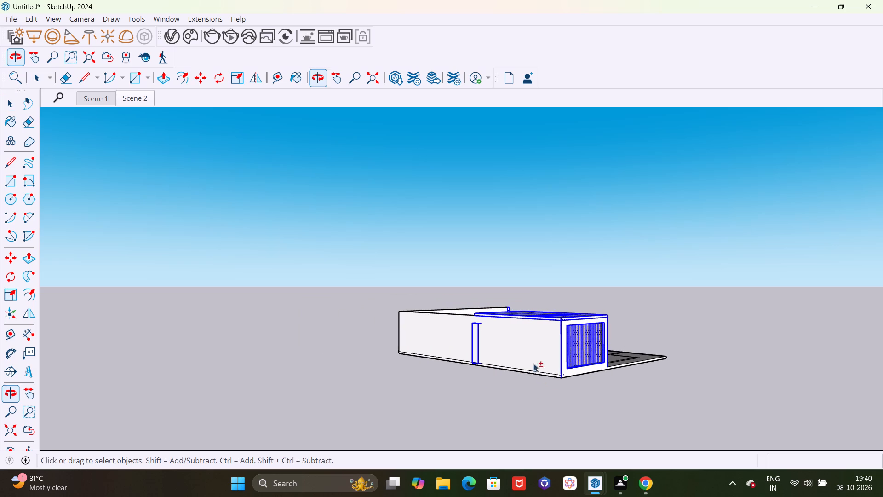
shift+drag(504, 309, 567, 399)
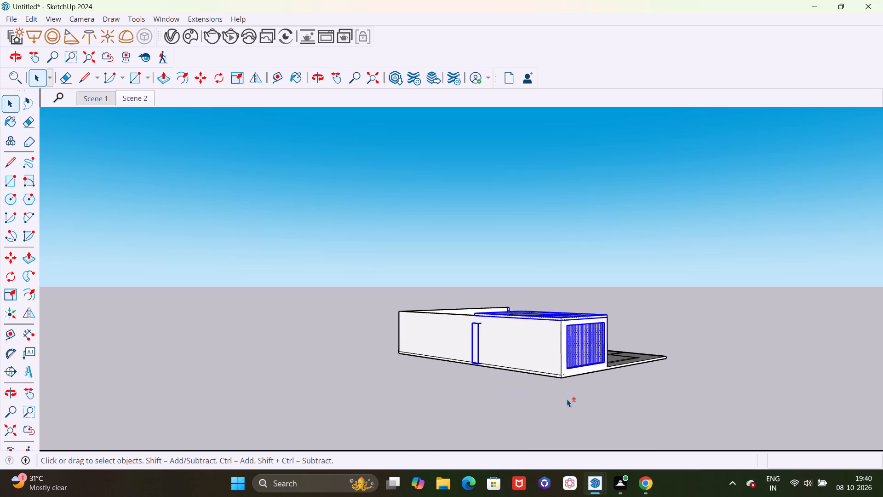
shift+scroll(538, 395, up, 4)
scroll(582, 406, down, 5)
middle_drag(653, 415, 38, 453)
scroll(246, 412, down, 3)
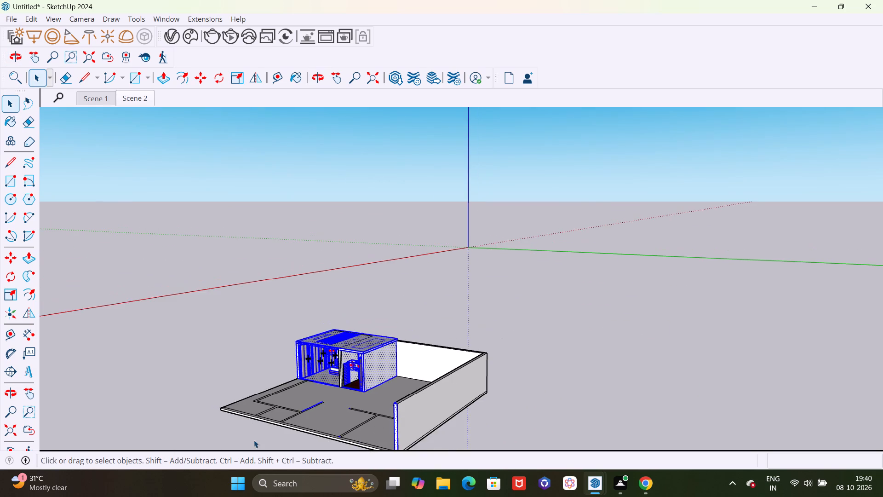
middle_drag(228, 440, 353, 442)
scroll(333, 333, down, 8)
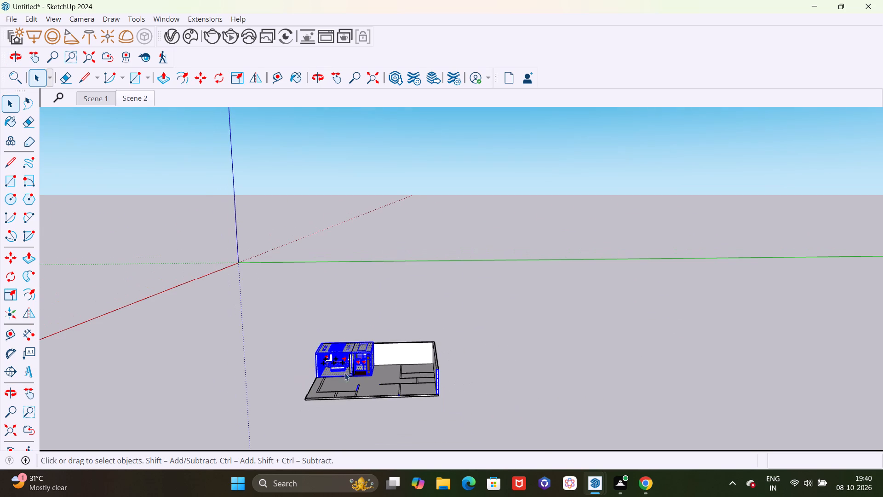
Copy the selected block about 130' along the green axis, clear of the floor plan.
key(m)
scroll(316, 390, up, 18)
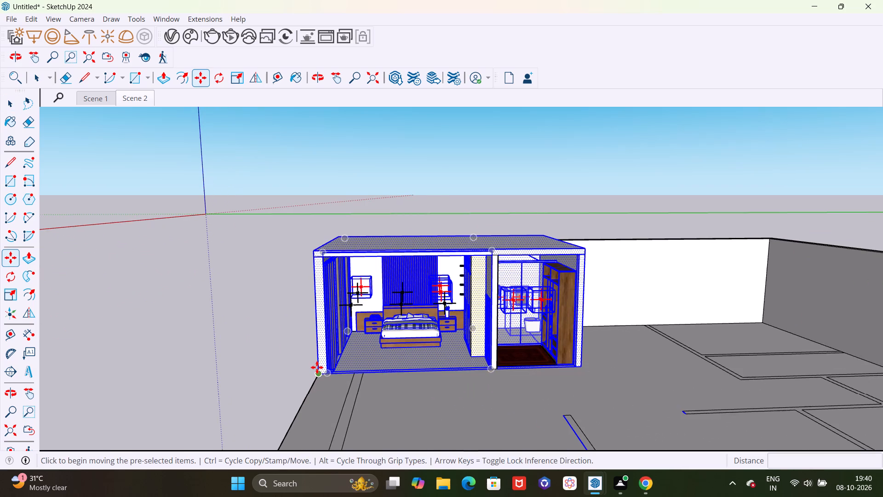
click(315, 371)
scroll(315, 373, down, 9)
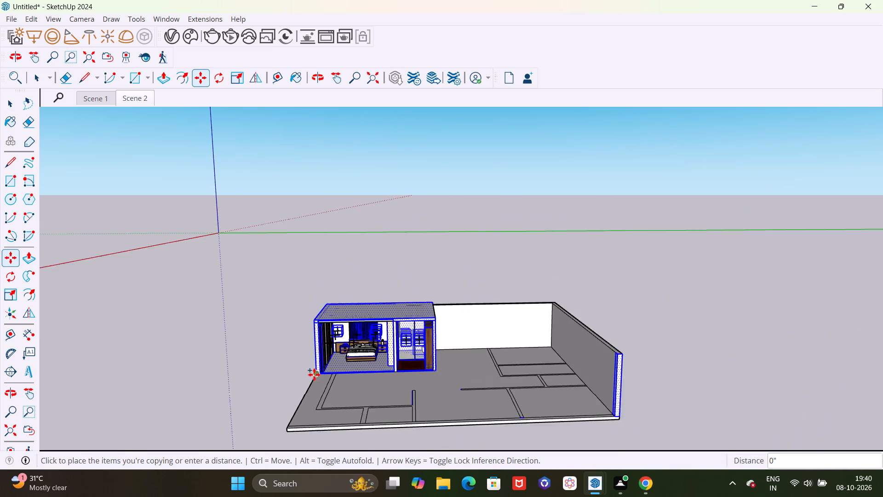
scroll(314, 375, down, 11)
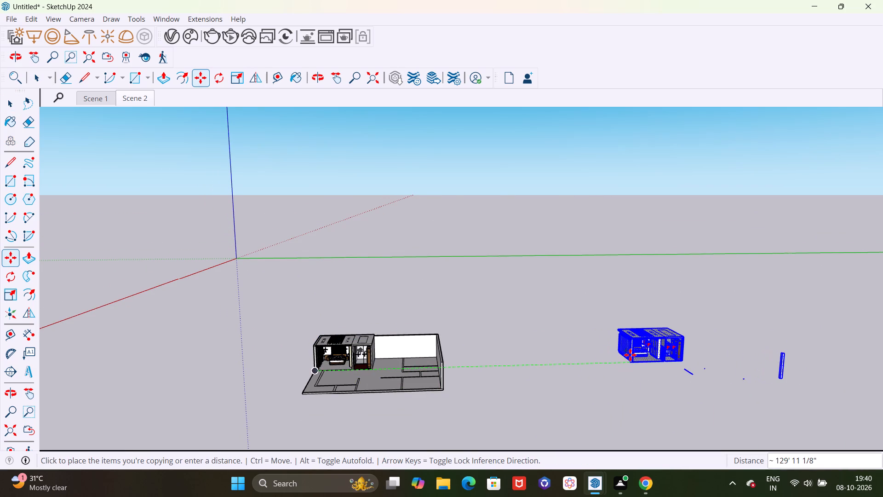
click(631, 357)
Examine the copied block from its curtained window side and open front for missing walls and stray pieces.
scroll(639, 392, up, 9)
middle_drag(595, 393, 703, 393)
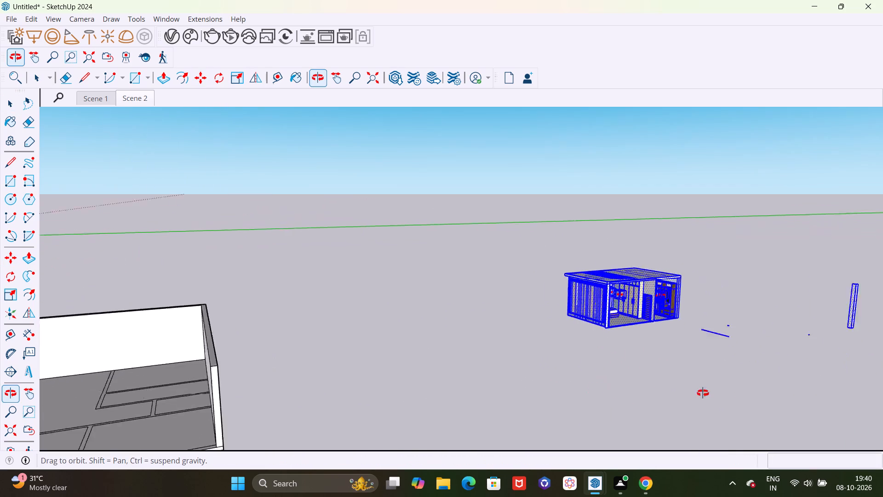
middle_drag(703, 393, 766, 375)
scroll(591, 321, up, 5)
scroll(515, 317, up, 5)
scroll(348, 316, down, 2)
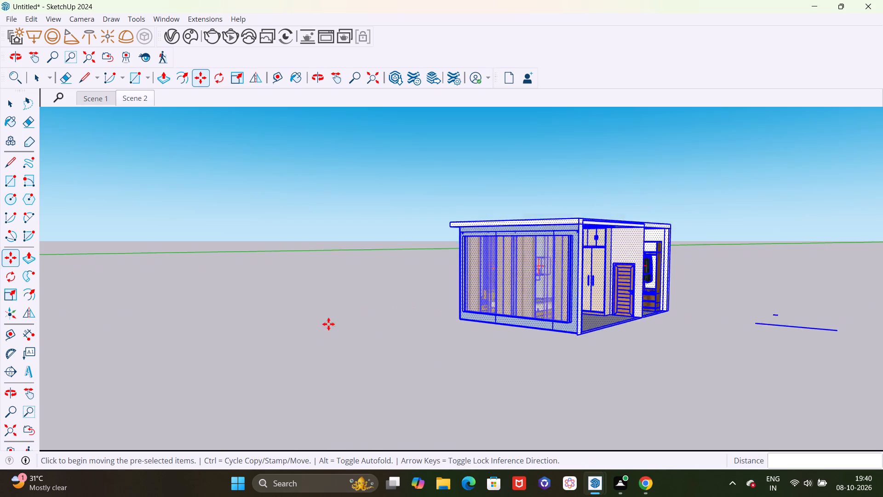
scroll(328, 324, down, 3)
middle_drag(568, 352, 378, 386)
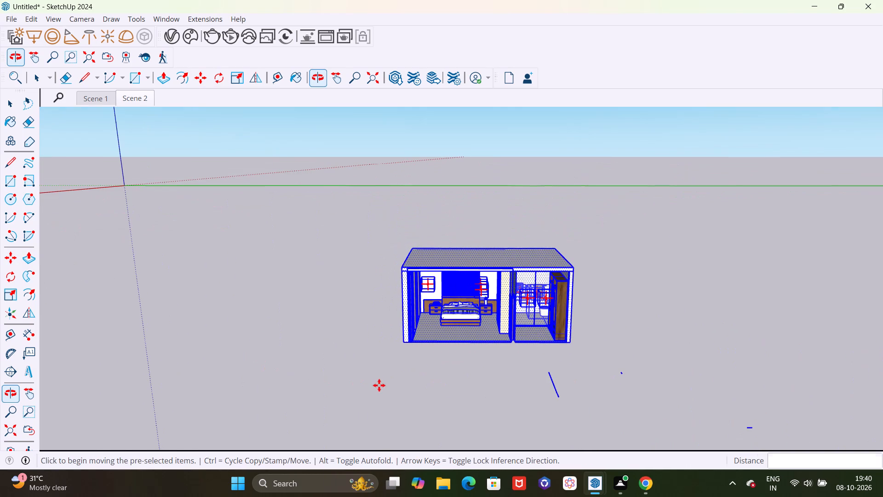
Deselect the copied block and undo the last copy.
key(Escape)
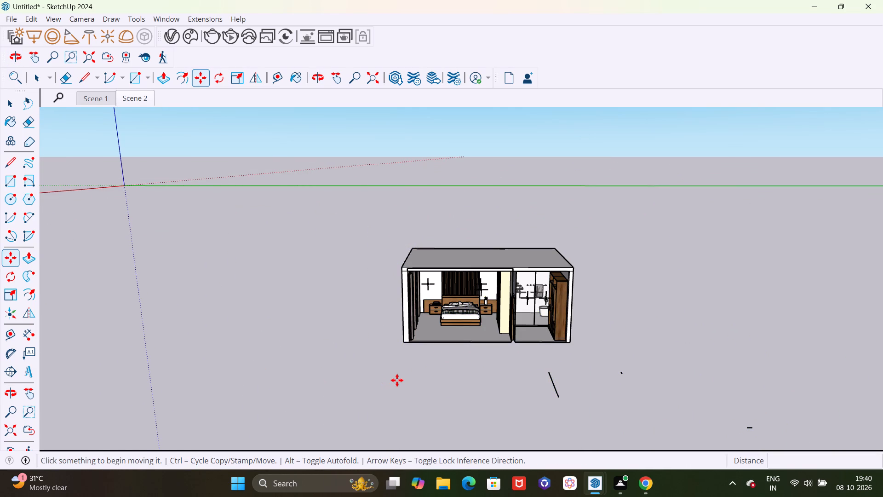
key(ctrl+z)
Examine the original furnished block in the plan from its curtained window side and its open front.
scroll(397, 380, down, 15)
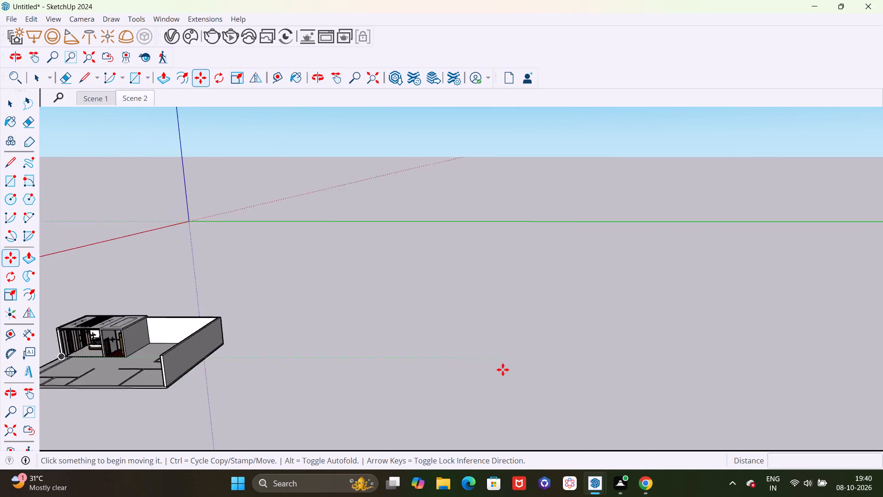
scroll(503, 370, down, 9)
scroll(343, 377, up, 11)
key(space)
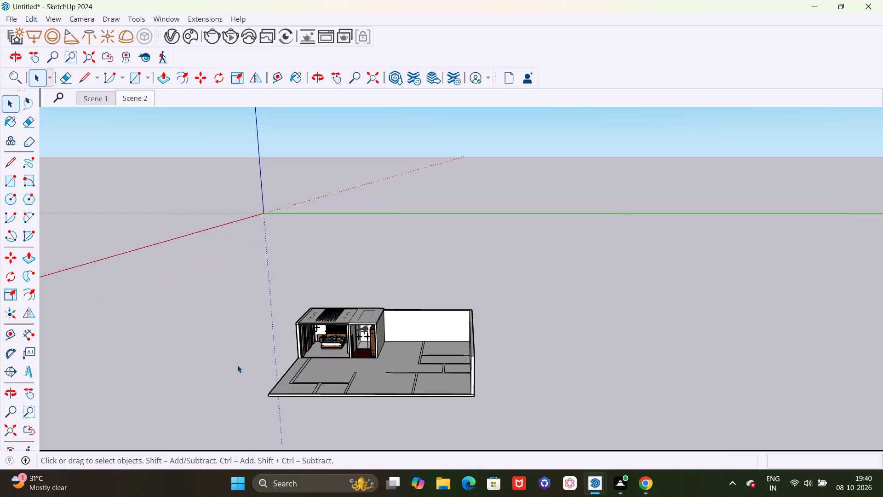
click(227, 356)
scroll(249, 376, up, 11)
middle_drag(287, 389, 369, 337)
scroll(229, 276, up, 5)
scroll(288, 287, down, 5)
middle_drag(340, 295, 498, 301)
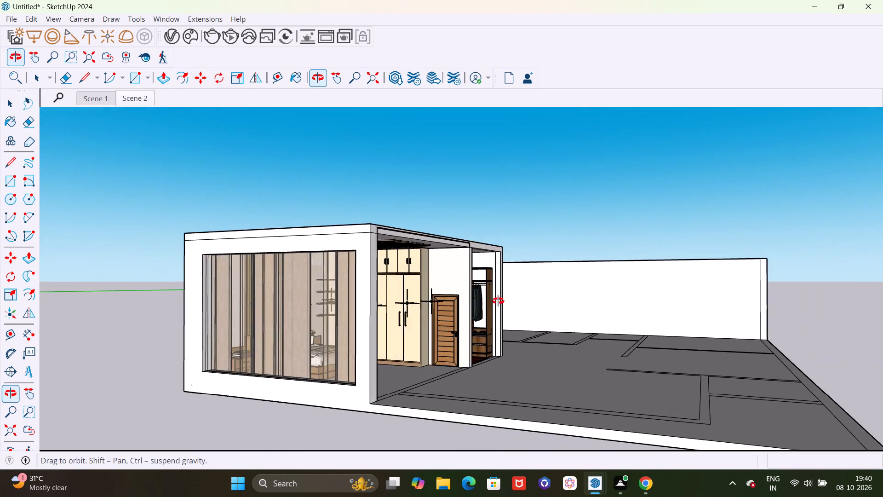
middle_drag(498, 301, 223, 320)
scroll(271, 277, up, 4)
scroll(260, 376, down, 2)
middle_drag(268, 373, 389, 335)
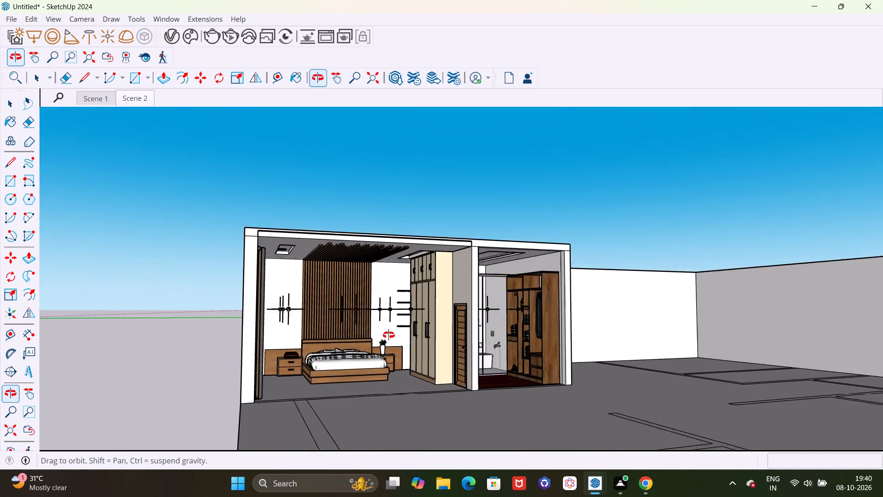
middle_drag(389, 335, 390, 334)
scroll(351, 274, up, 5)
scroll(350, 261, down, 5)
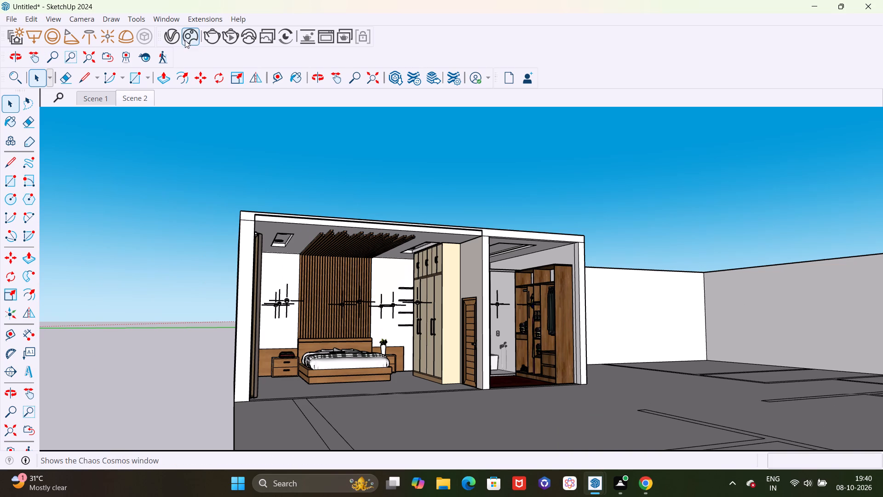
Open the Chaos Cosmos material library from the V-Ray Asset Editor and search it for "4x4 tiles".
click(172, 39)
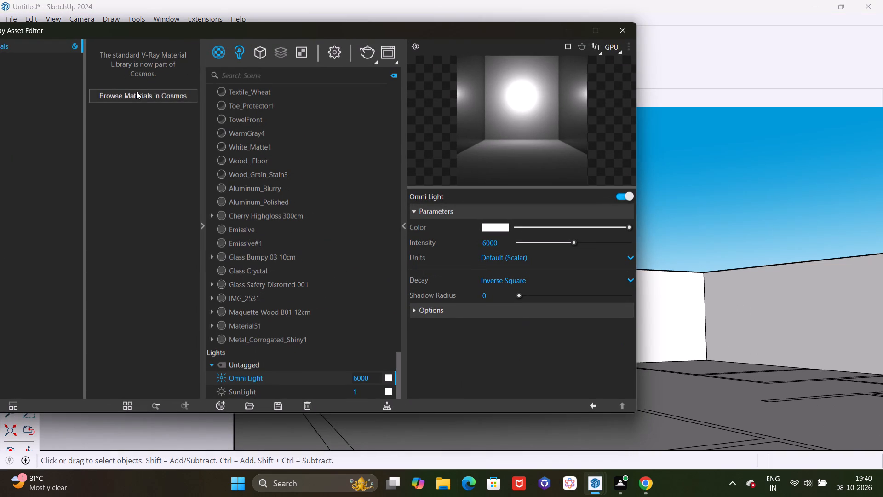
click(136, 91)
click(361, 96)
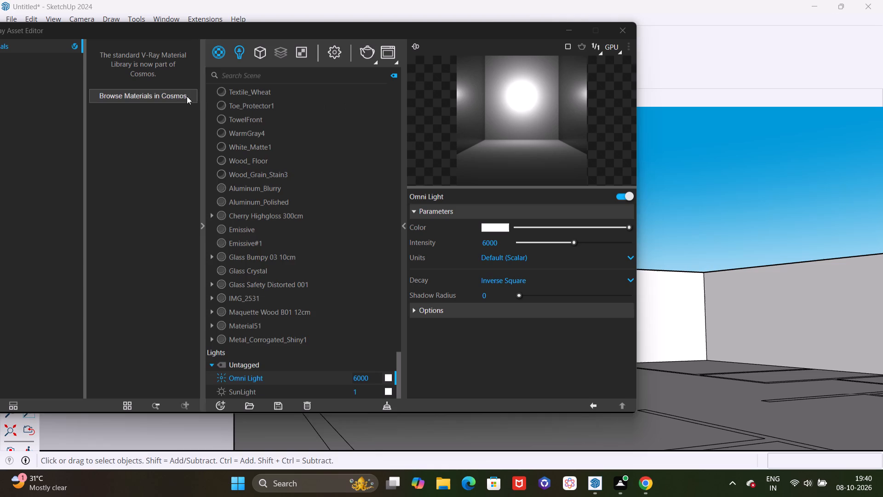
click(179, 96)
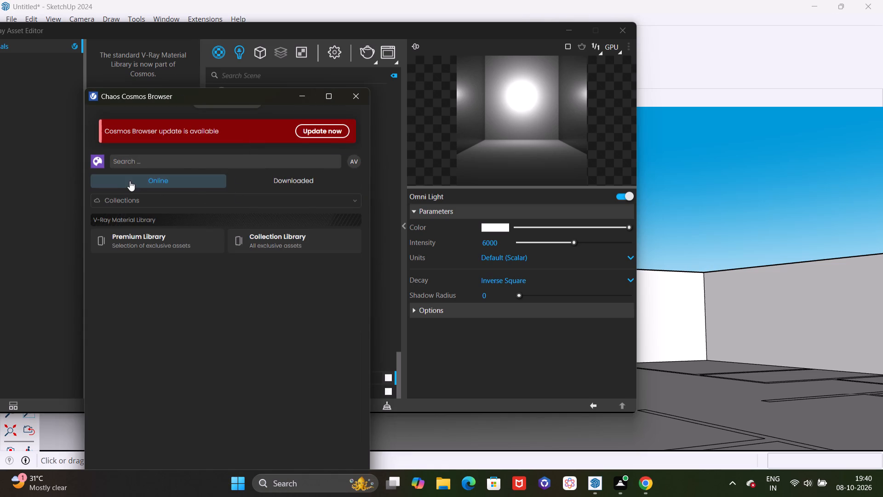
click(188, 161)
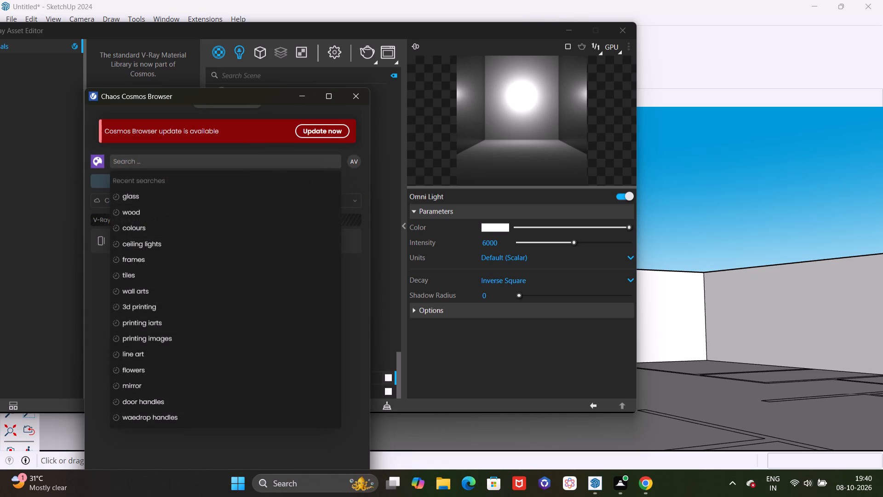
key(4)
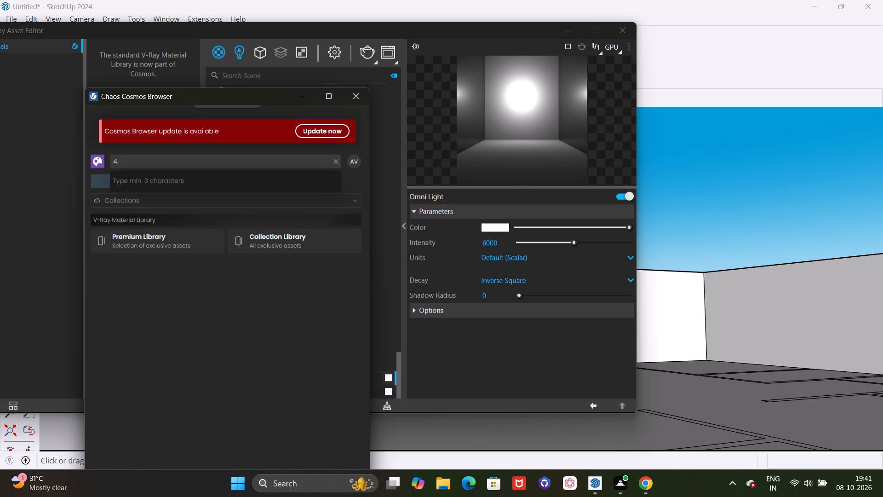
key(x)
key(4)
key(space)
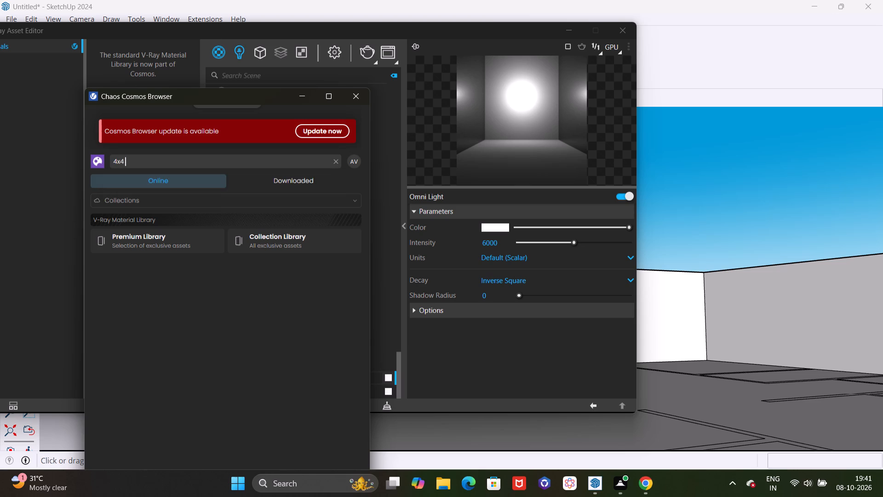
text(tiles)
key(Return)
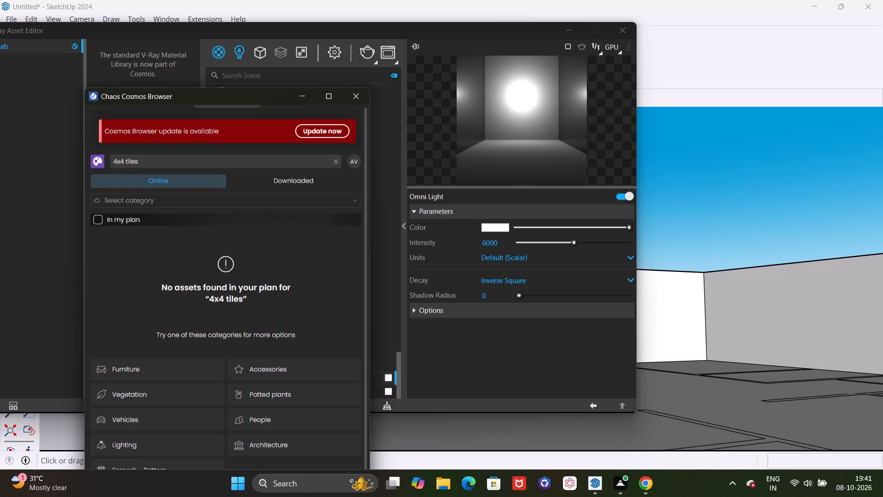
Replace the Cosmos search term with "tiles" and run the search.
key(BackSpace)
key(BackSpace)
key(BackSpace)
key(BackSpace)
key(BackSpace)
key(BackSpace)
key(BackSpace)
key(BackSpace)
key(BackSpace)
key(BackSpace)
key(BackSpace)
key(BackSpace)
key(BackSpace)
key(BackSpace)
key(BackSpace)
key(BackSpace)
key(BackSpace)
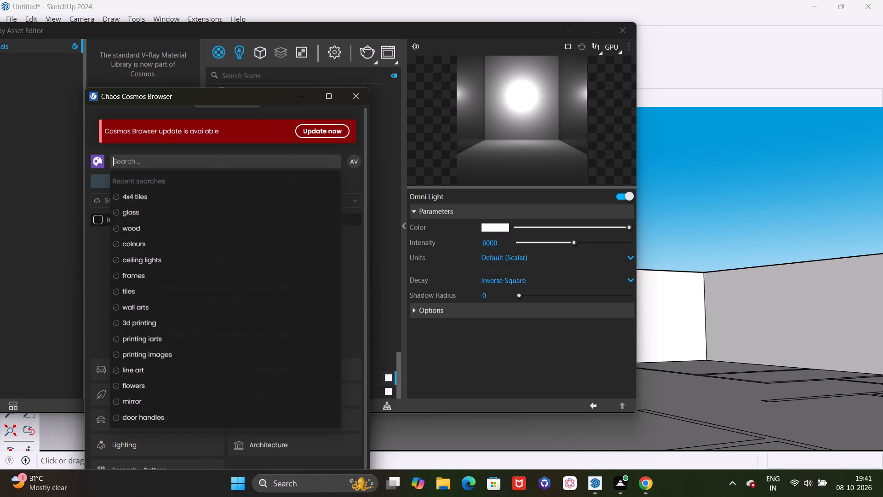
text(tiles)
key(Return)
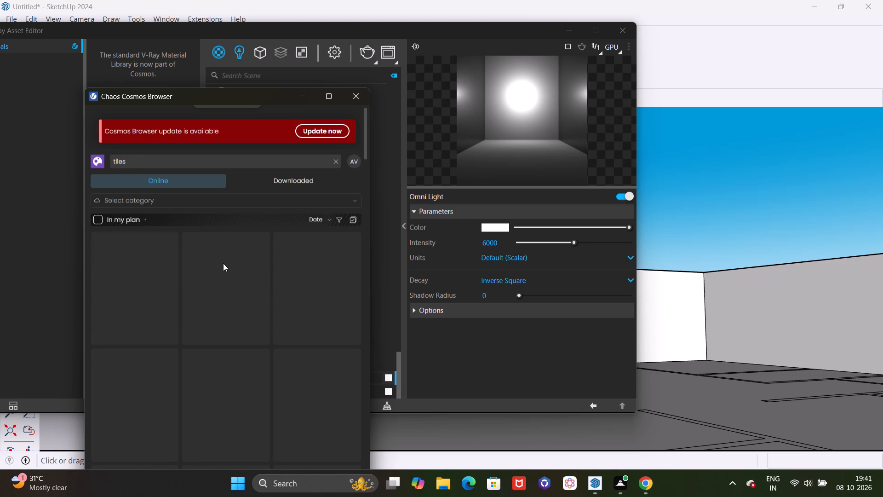
Find the downloaded Tiles Marble White 03 180cm material in the Cosmos results and import it into the scene.
scroll(224, 266, down, 3)
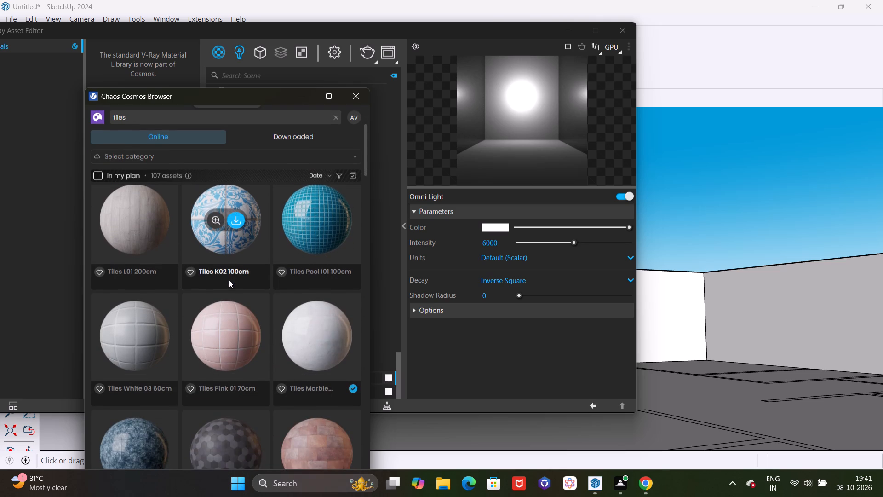
scroll(229, 280, down, 2)
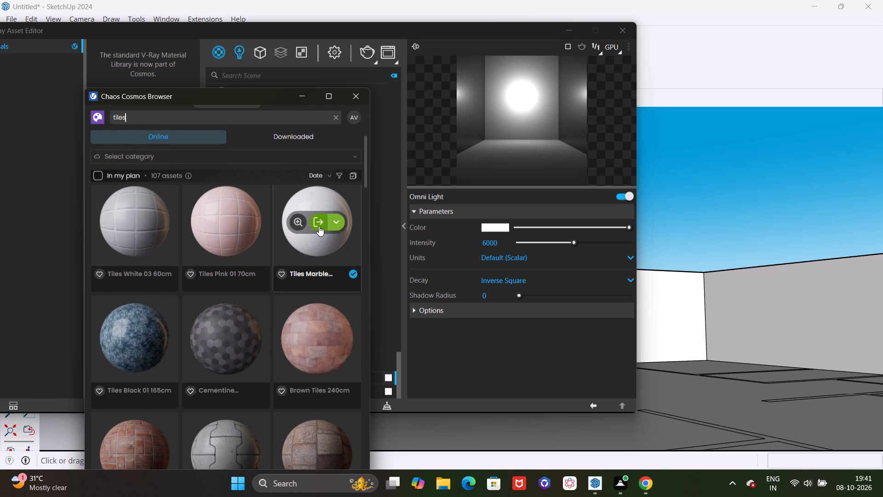
click(319, 226)
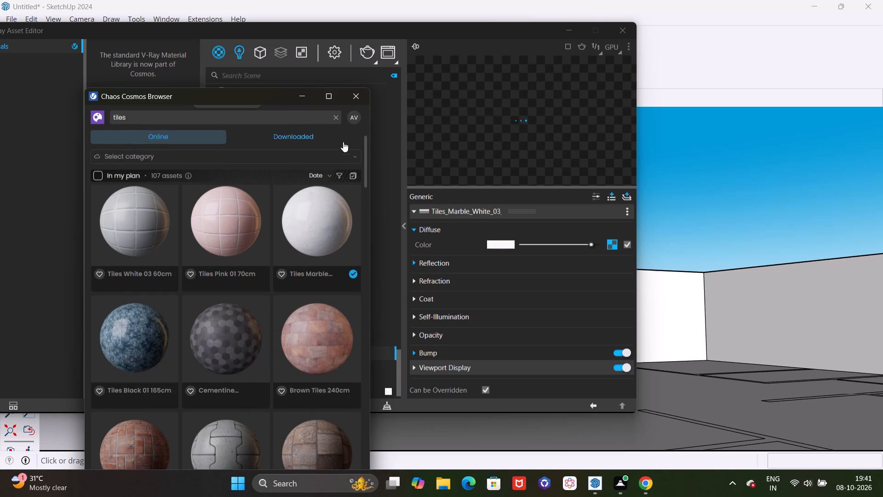
Switch the tile material's preview swatch to the floor scene.
click(630, 45)
click(602, 93)
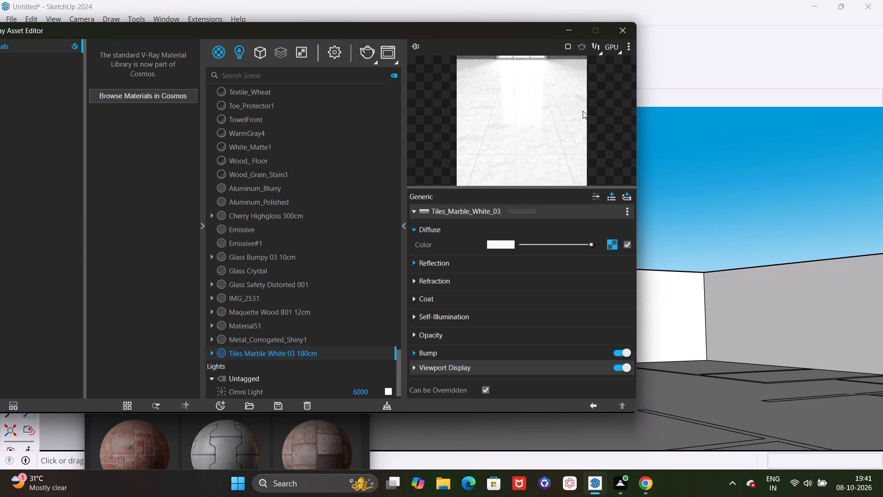
Set the marble tile's diffuse color to a pale cream of about R 0.995, G 0.99, B 0.827.
click(498, 247)
click(417, 173)
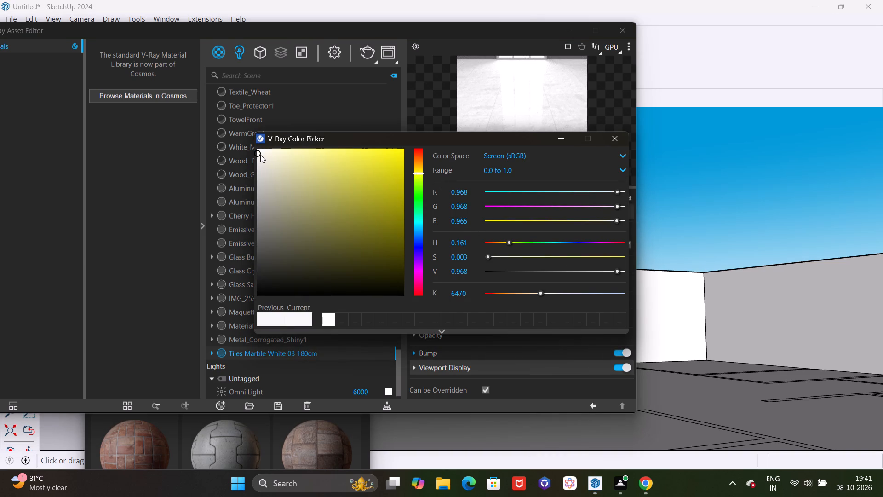
drag(259, 153, 274, 151)
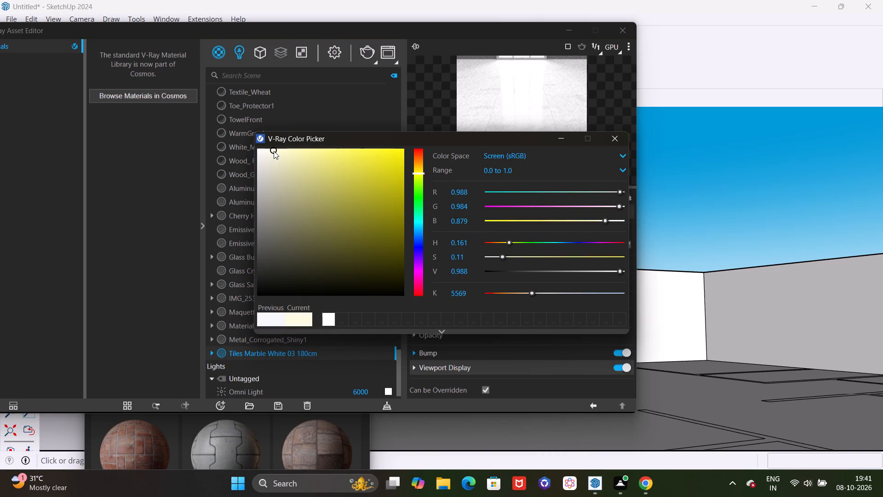
drag(274, 151, 277, 150)
drag(277, 150, 284, 152)
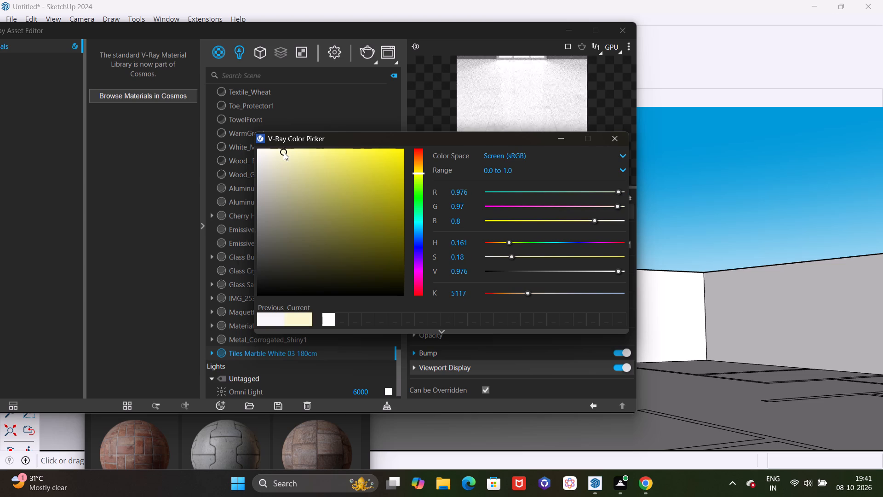
drag(284, 152, 282, 150)
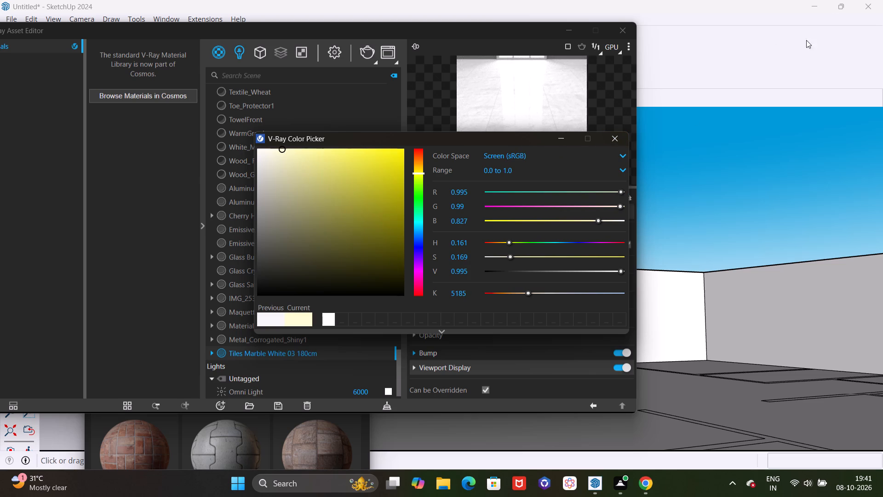
click(620, 30)
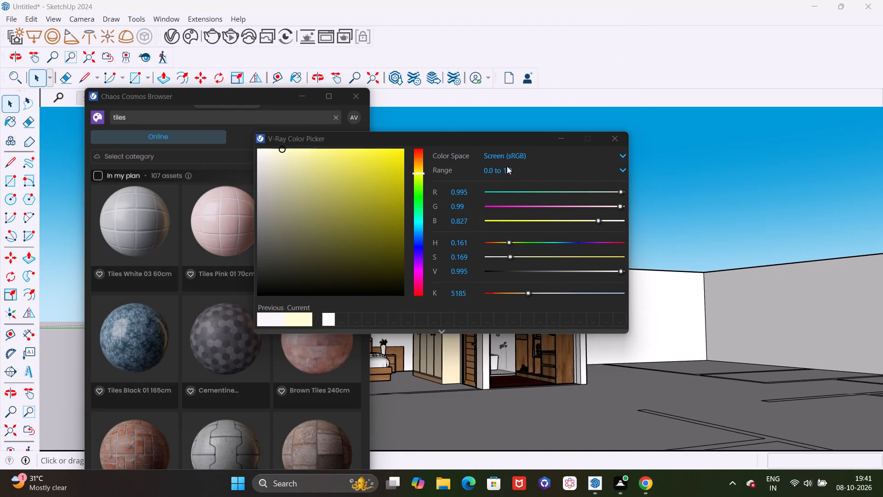
click(602, 139)
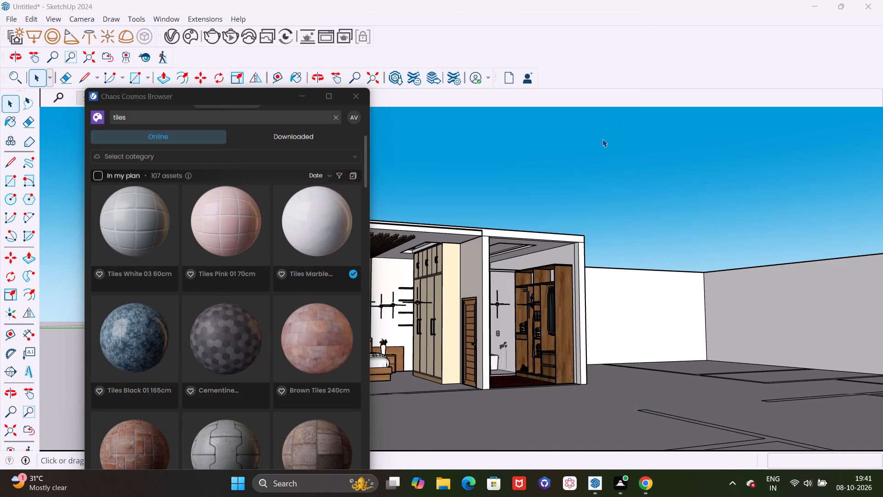
Set the marble tile's reflection color to a warm near-white of R 1, G 0.984, B 0.909.
click(169, 40)
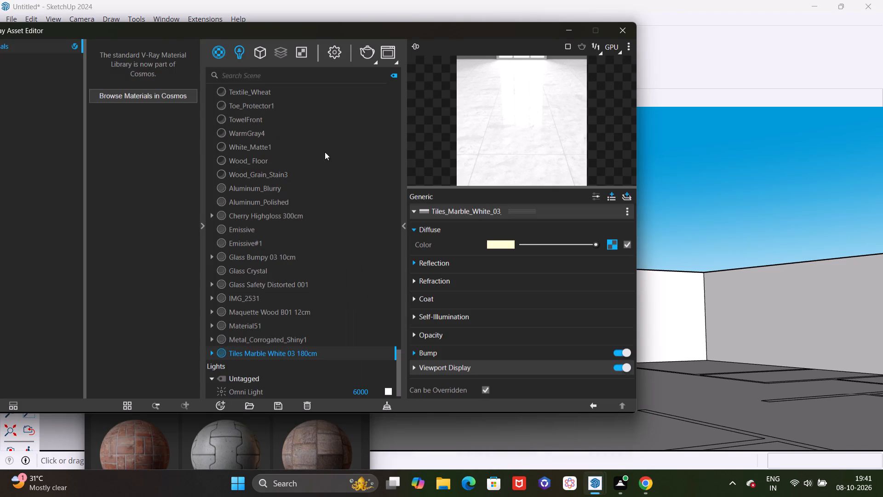
click(476, 263)
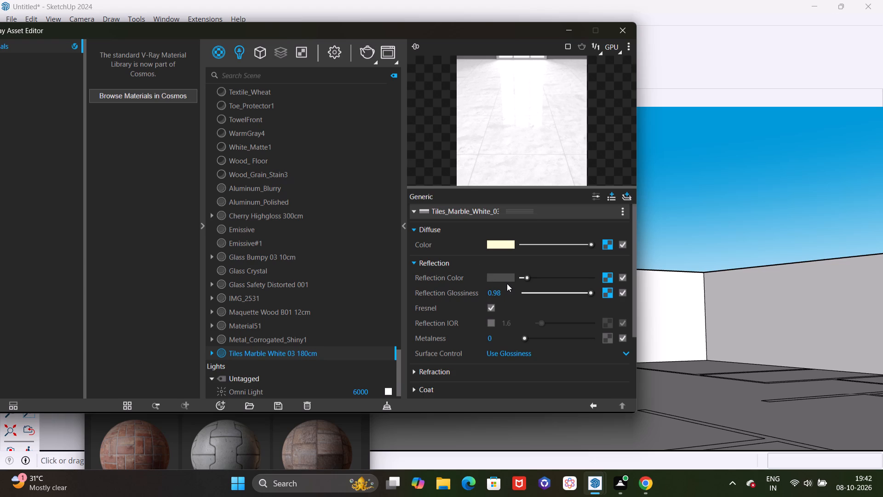
scroll(427, 292, up, 4)
scroll(428, 292, down, 4)
scroll(431, 291, up, 5)
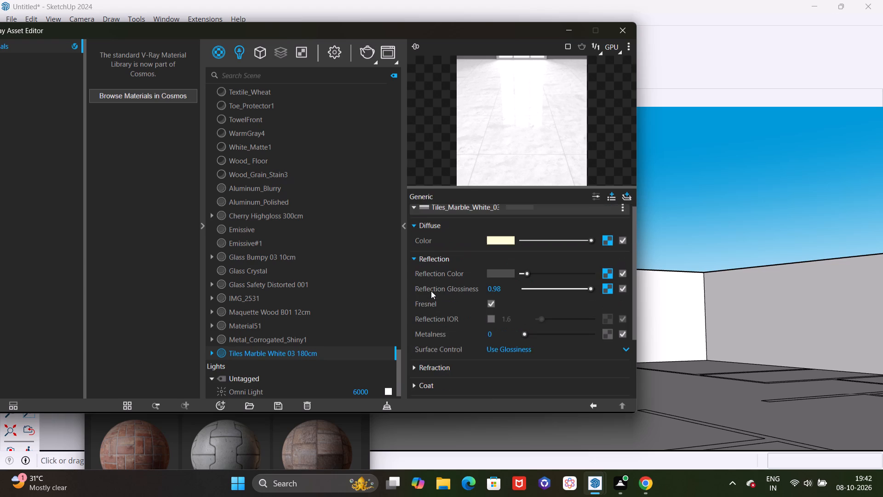
click(495, 279)
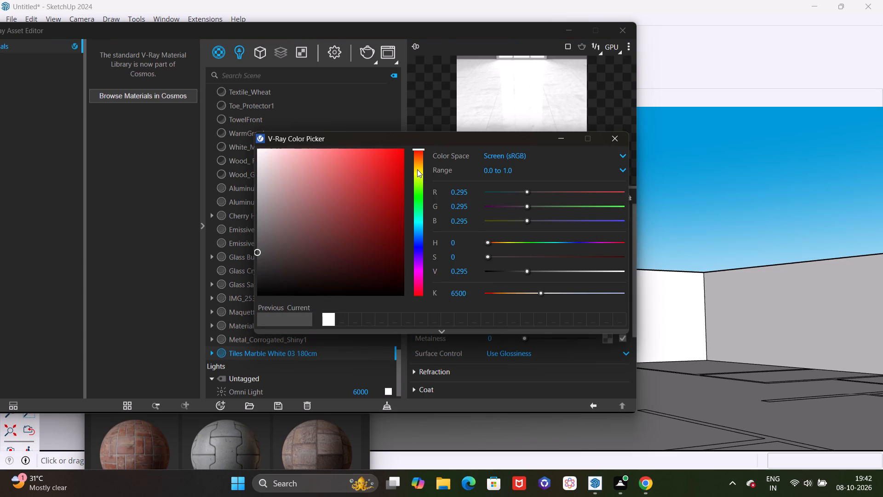
click(417, 169)
drag(258, 250, 263, 224)
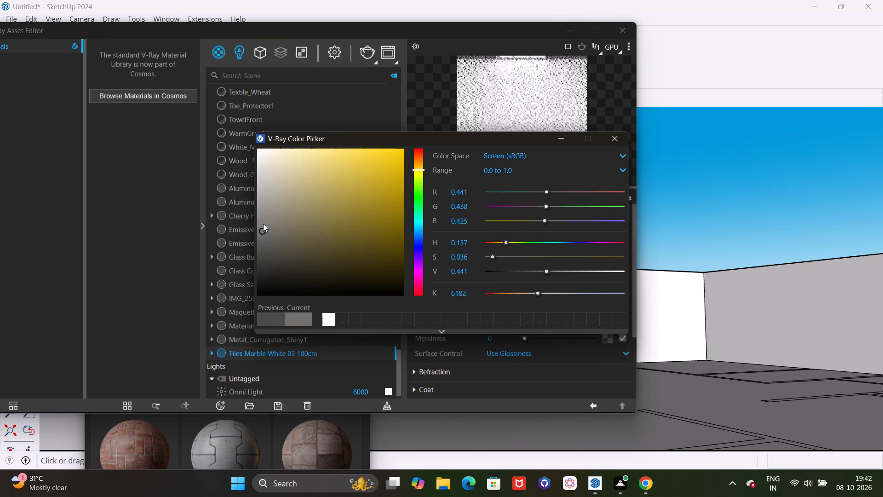
drag(263, 224, 269, 148)
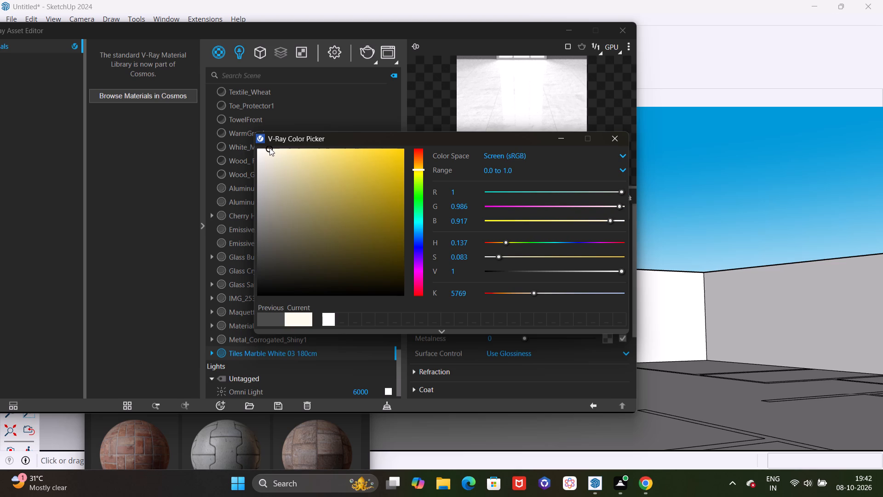
drag(269, 148, 271, 147)
click(560, 30)
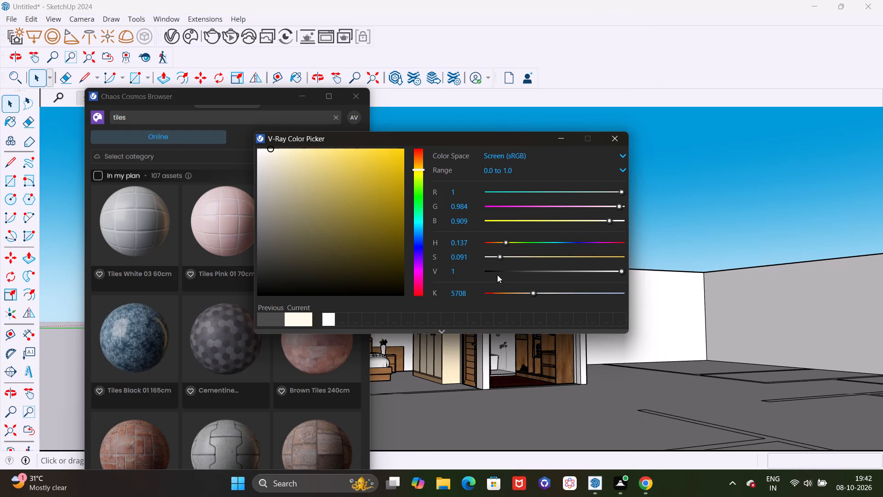
Enable Reflection IOR on the marble tile material and raise it to 6.14.
click(172, 35)
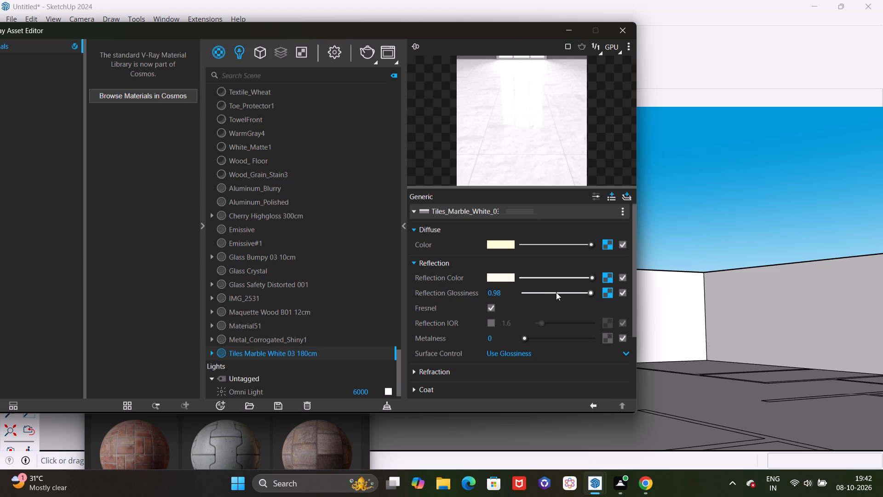
click(491, 321)
drag(542, 324, 551, 323)
Show the Default Tray's Materials section and make Tiles Marble White 03 180cm the active paint material.
drag(437, 26, 423, 93)
click(170, 18)
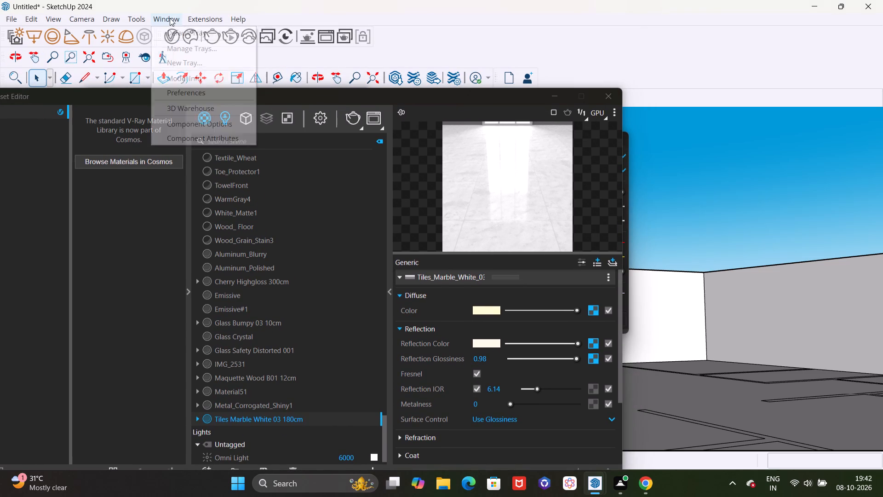
click(190, 33)
click(281, 35)
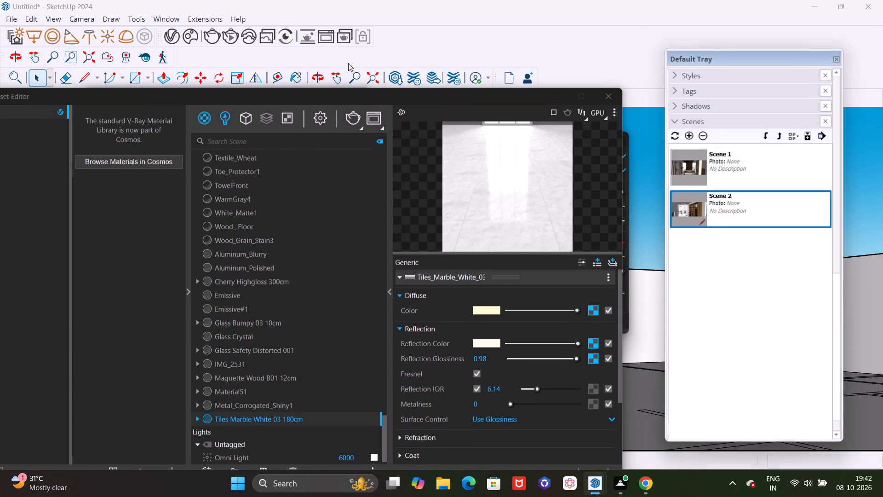
scroll(720, 136, up, 20)
scroll(732, 186, up, 9)
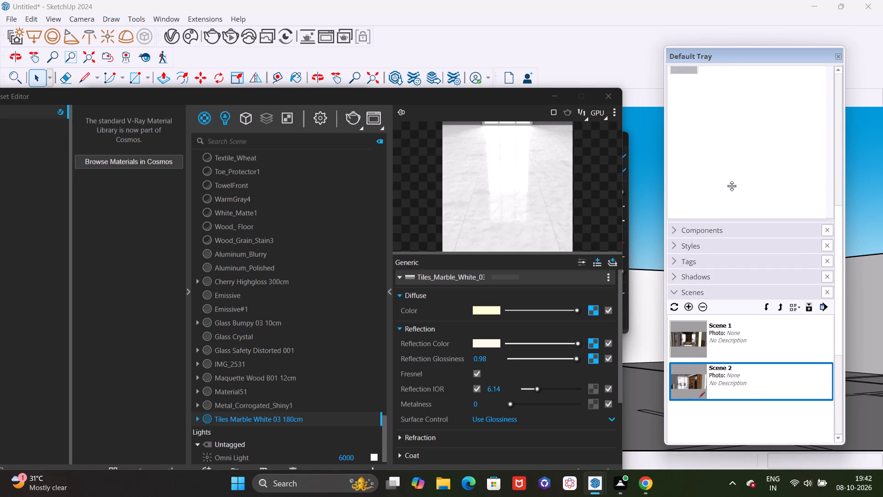
scroll(732, 186, up, 6)
scroll(734, 246, down, 2)
scroll(754, 229, up, 4)
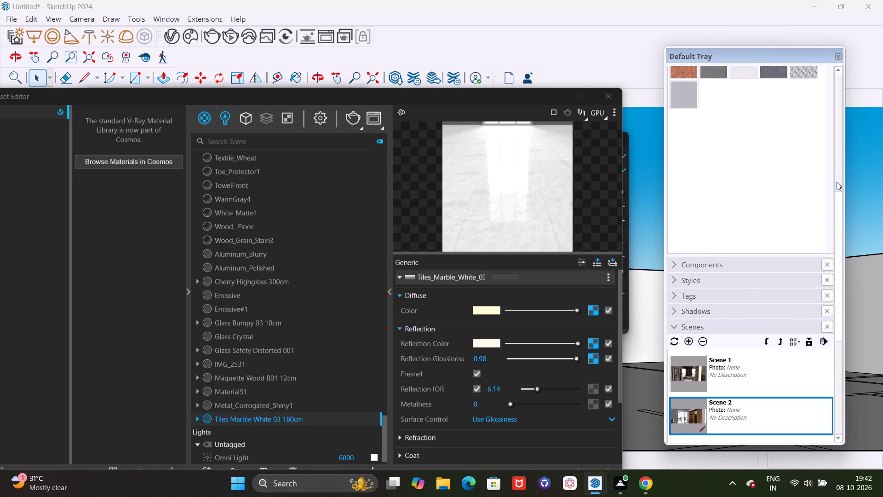
drag(839, 183, 831, 150)
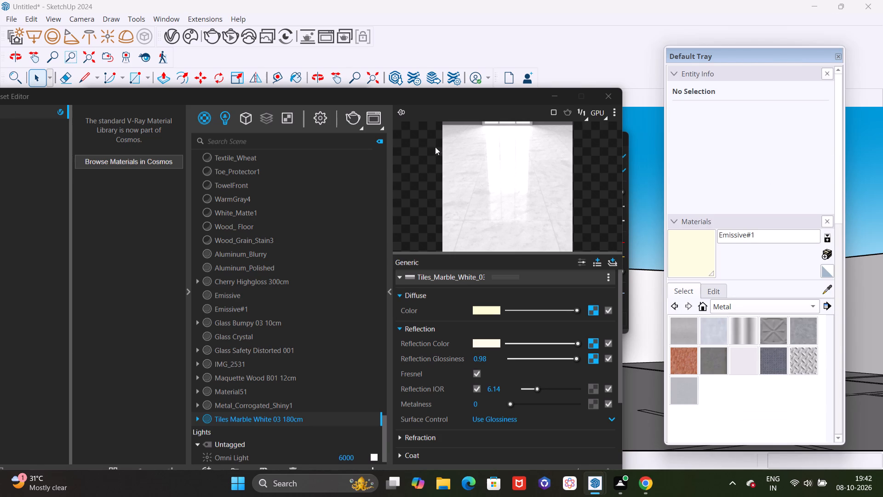
click(363, 416)
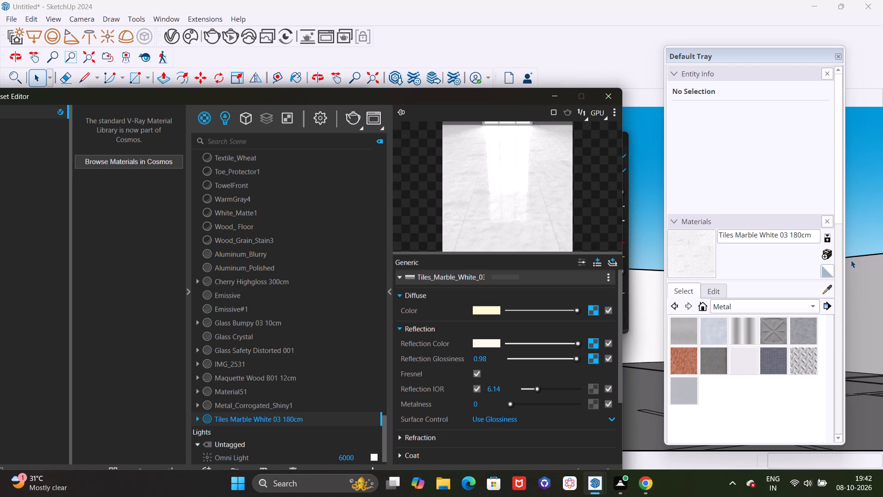
click(697, 258)
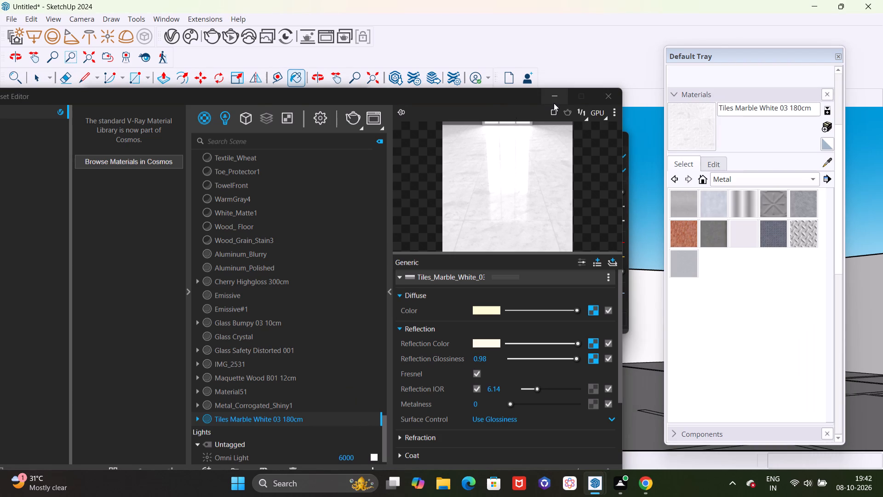
Clear the V-Ray and Cosmos windows from the model and paint the bedroom floor with Tiles Marble White 03 180cm.
click(554, 103)
click(559, 141)
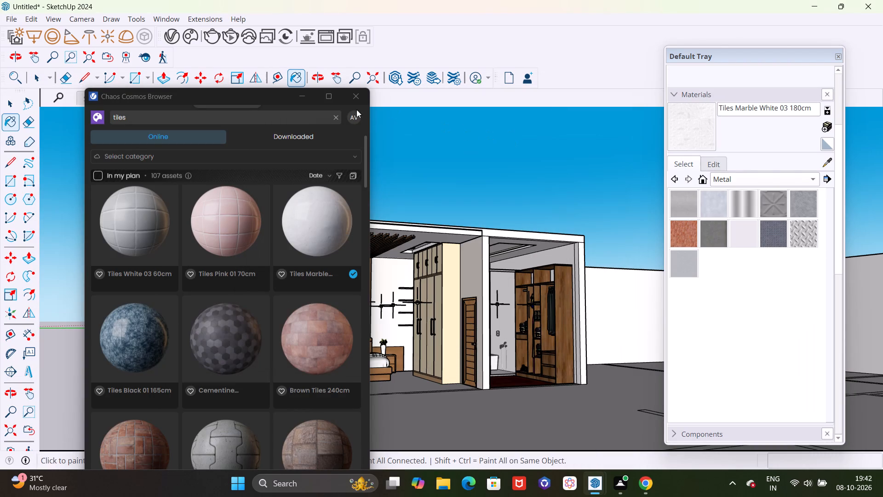
click(301, 92)
middle_drag(417, 256, 375, 360)
scroll(363, 415, up, 6)
click(377, 374)
scroll(366, 329, down, 3)
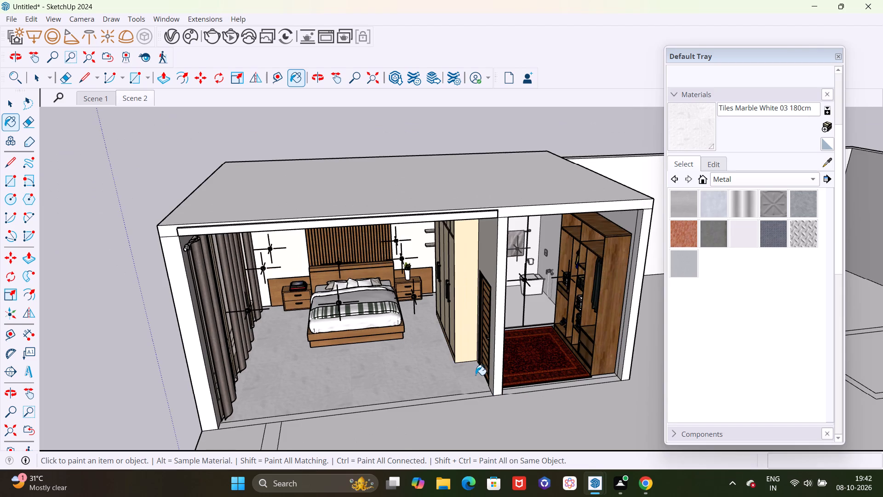
Examine the unpainted bathroom floor and walls behind the glass partition, and leave the Paint tool.
scroll(530, 296, up, 19)
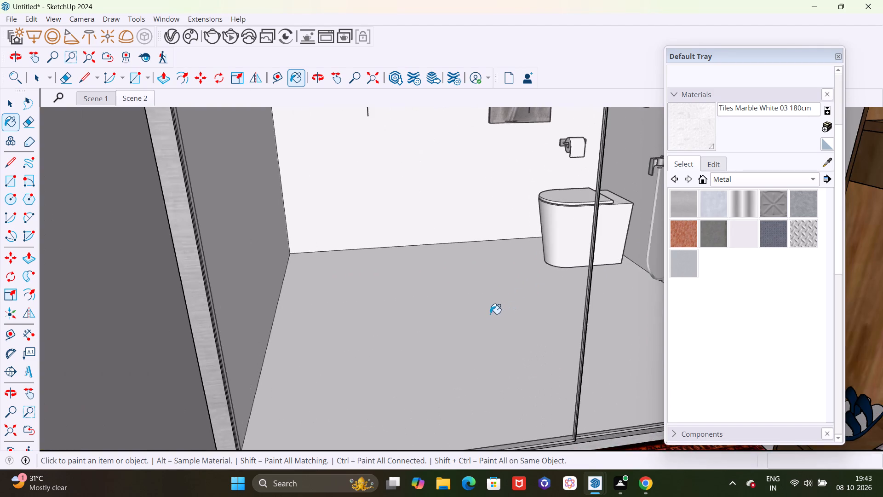
scroll(441, 313, up, 1)
middle_drag(447, 313, 452, 317)
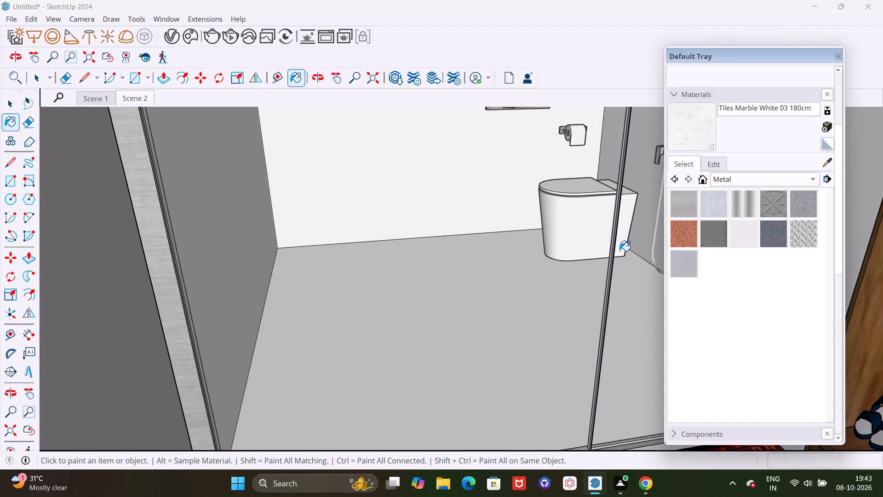
scroll(506, 180, down, 5)
scroll(550, 200, down, 6)
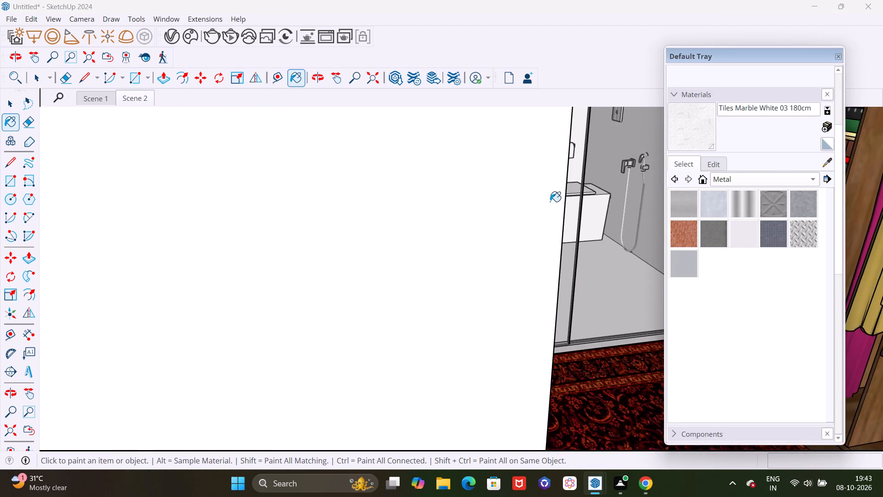
scroll(550, 202, down, 19)
key(space)
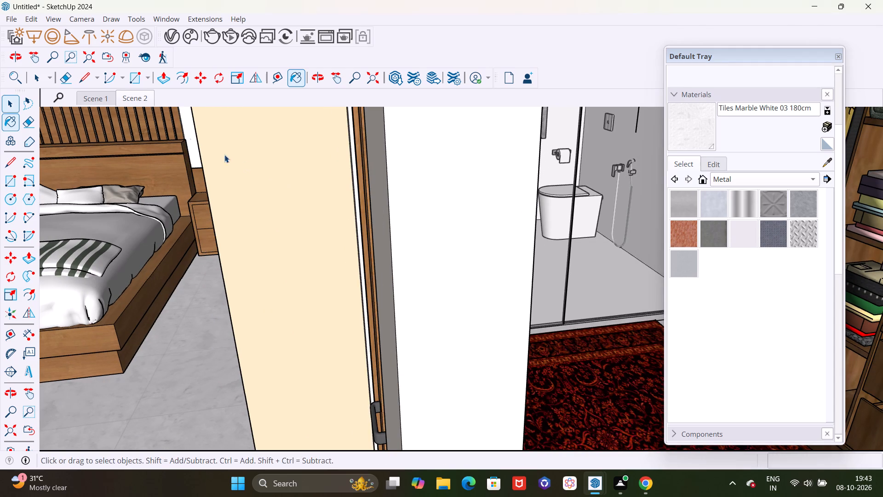
Reopen the Chaos Cosmos material library from the V-Ray Asset Editor.
click(176, 36)
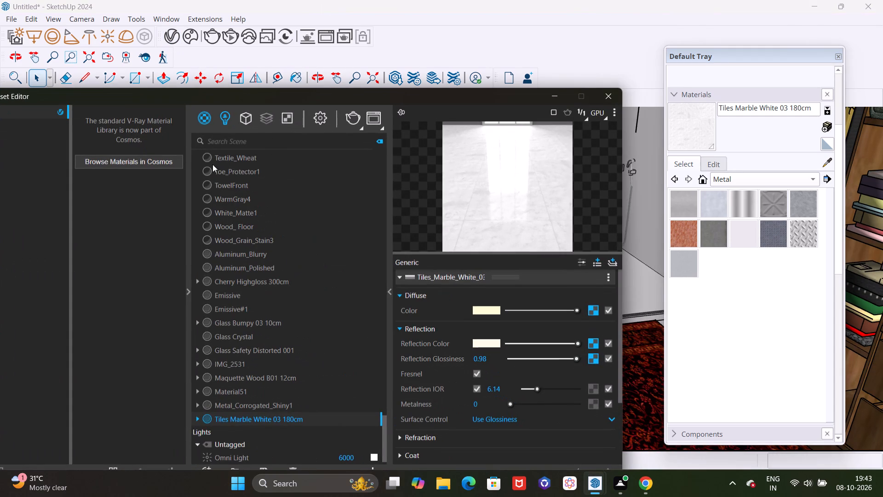
click(155, 161)
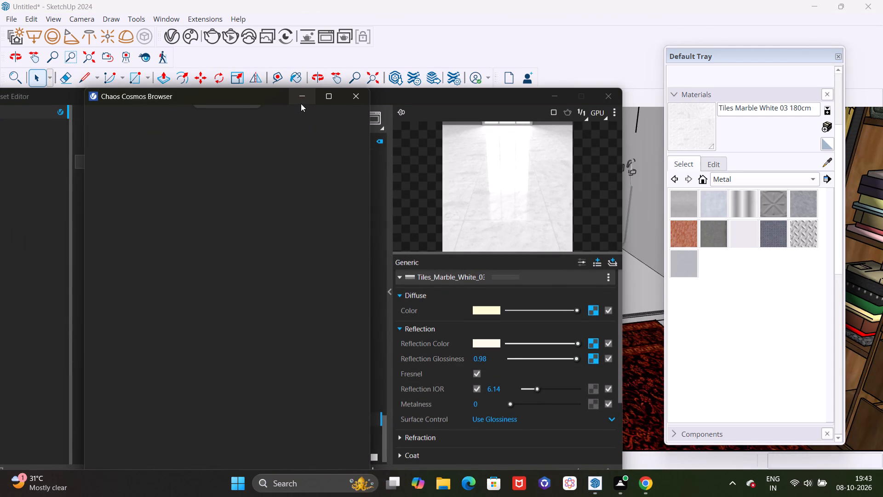
Search the Cosmos library for tiles and look through the materials offered.
click(356, 102)
click(149, 158)
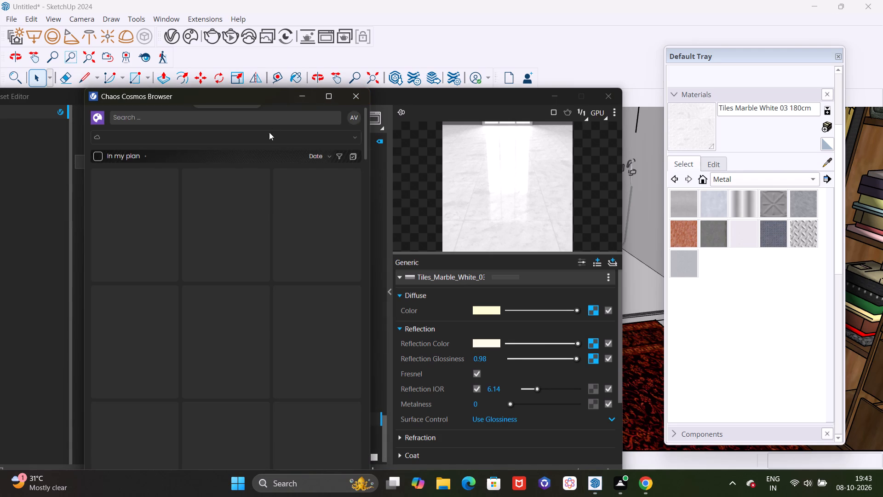
click(189, 160)
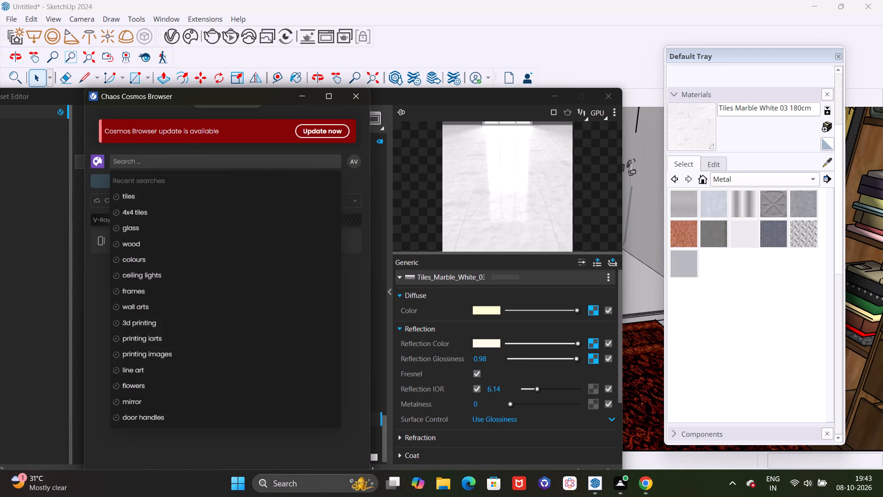
text(tiles)
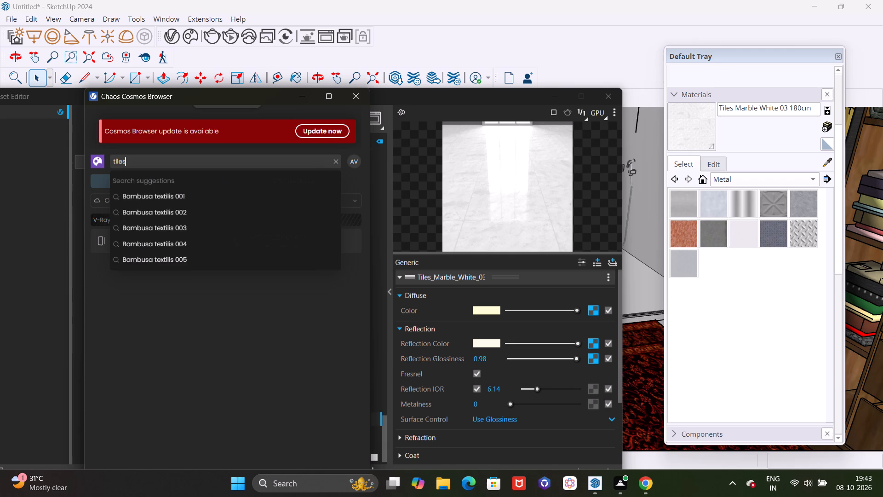
key(Return)
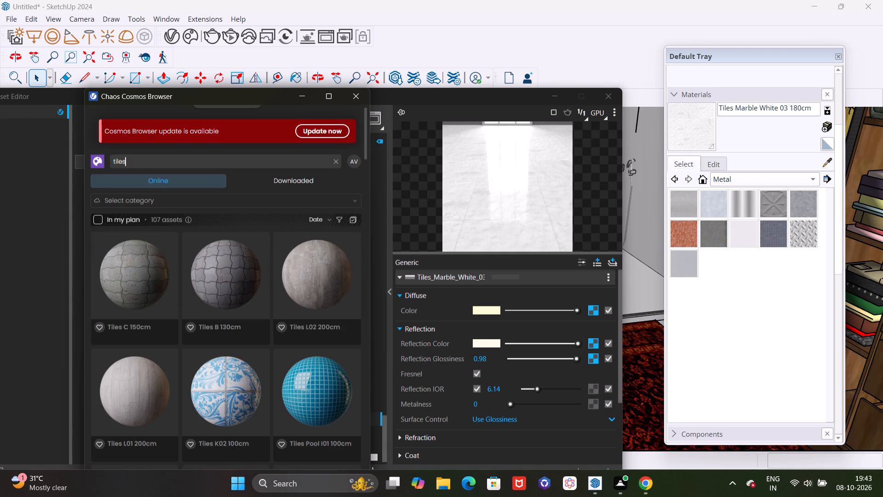
scroll(304, 329, down, 3)
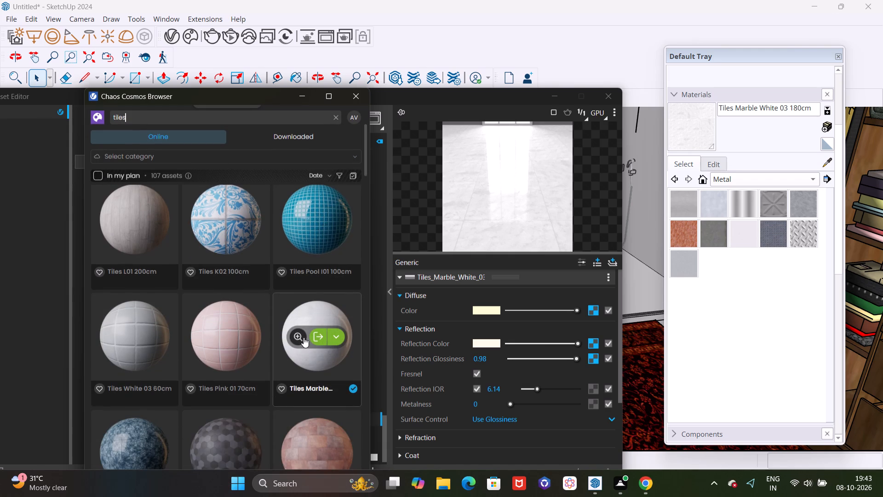
scroll(172, 333, down, 2)
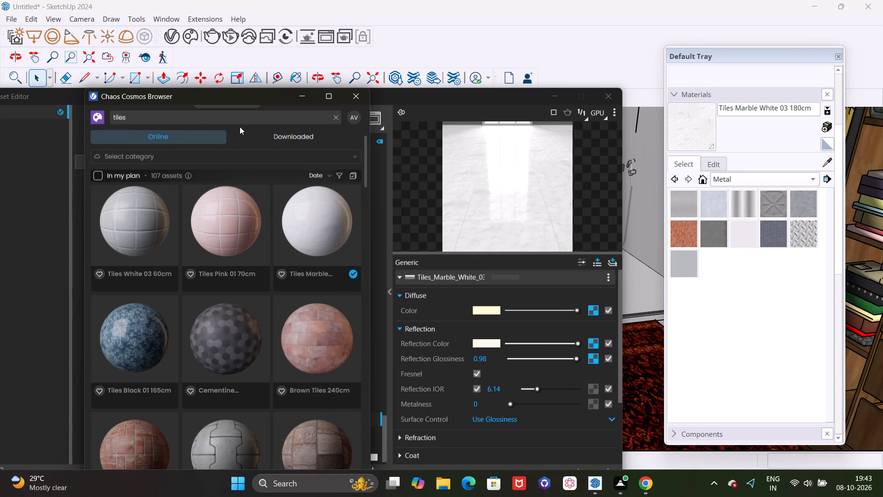
Narrow the Cosmos search to wall tiles.
key(Left)
key(Left)
key(Left)
key(Left)
key(Left)
key(Left)
key(Left)
key(Left)
key(Left)
key(Left)
text(wa)
text(ll)
key(space)
key(Return)
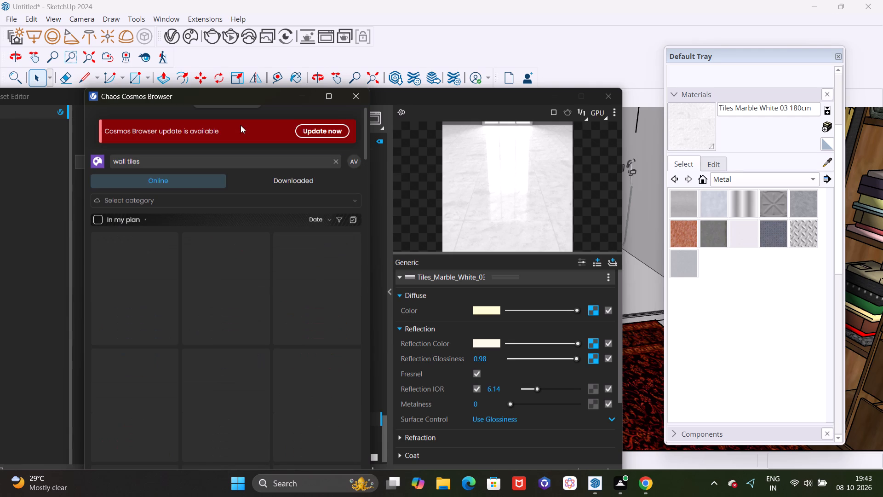
Choose the blue and orange Tiles Patterned 07 80cm material from the wall tiles, download it and import it into the scene.
scroll(222, 276, down, 1)
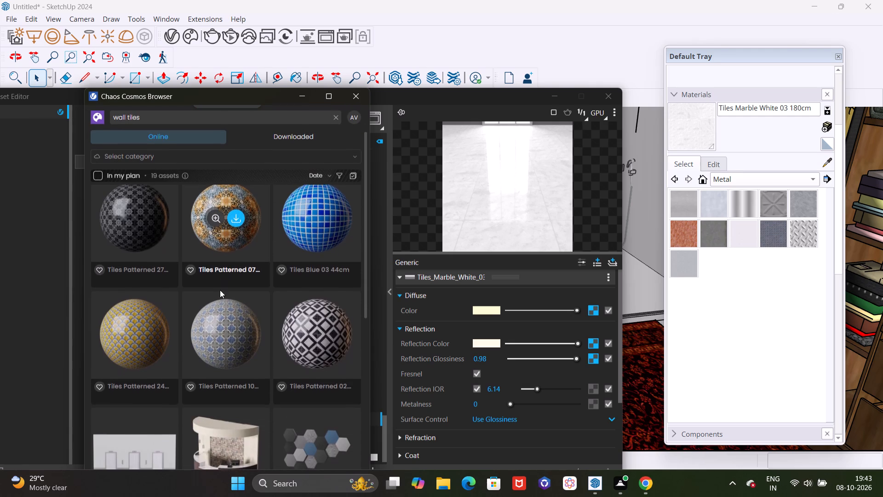
scroll(220, 290, down, 3)
scroll(242, 328, down, 2)
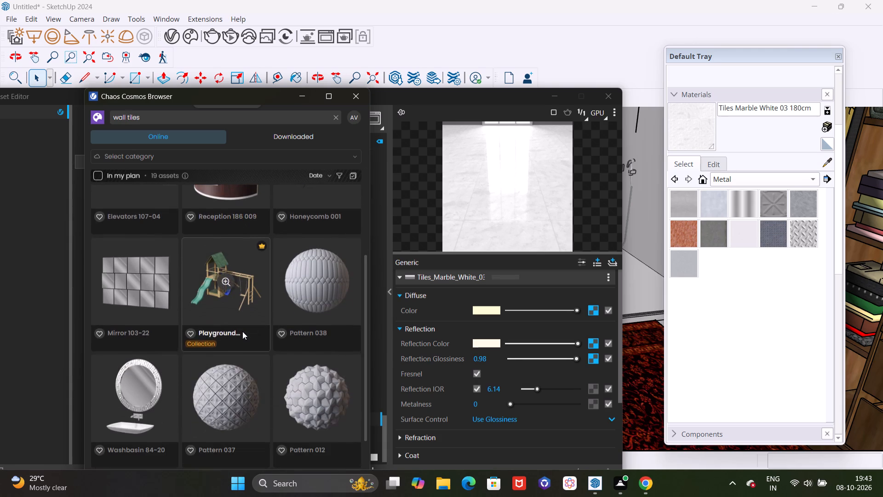
scroll(242, 333, down, 7)
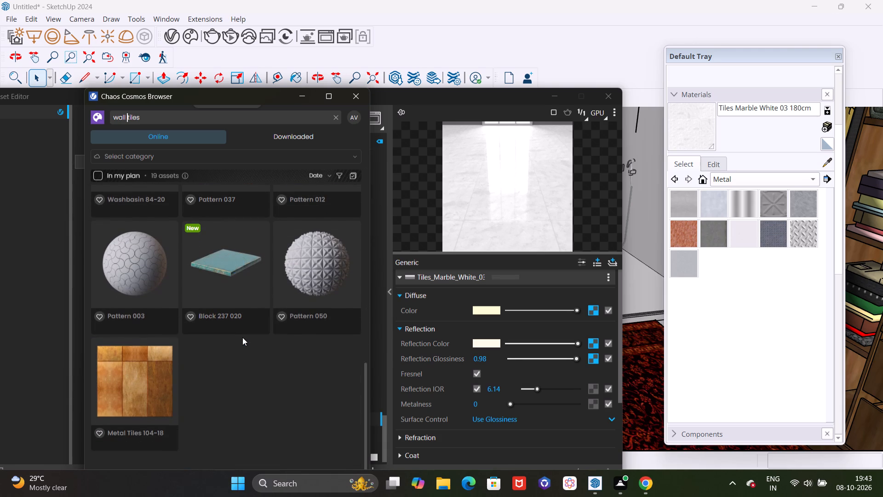
scroll(242, 337, up, 8)
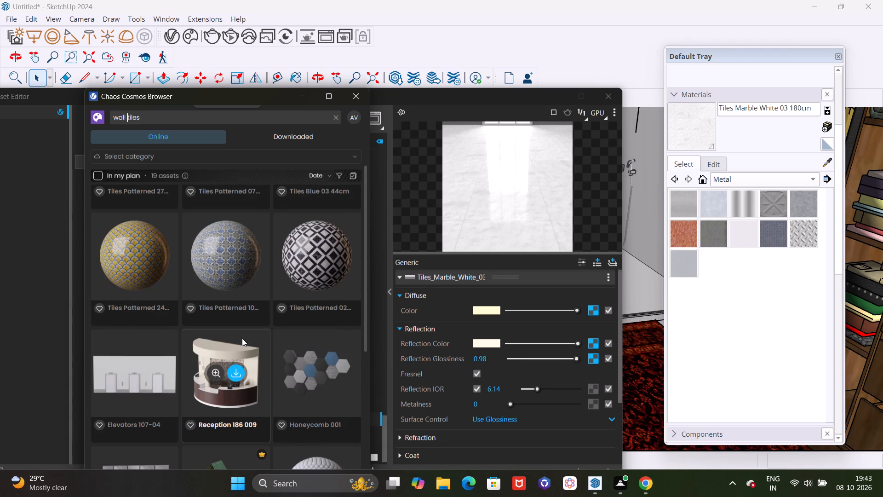
scroll(242, 338, up, 4)
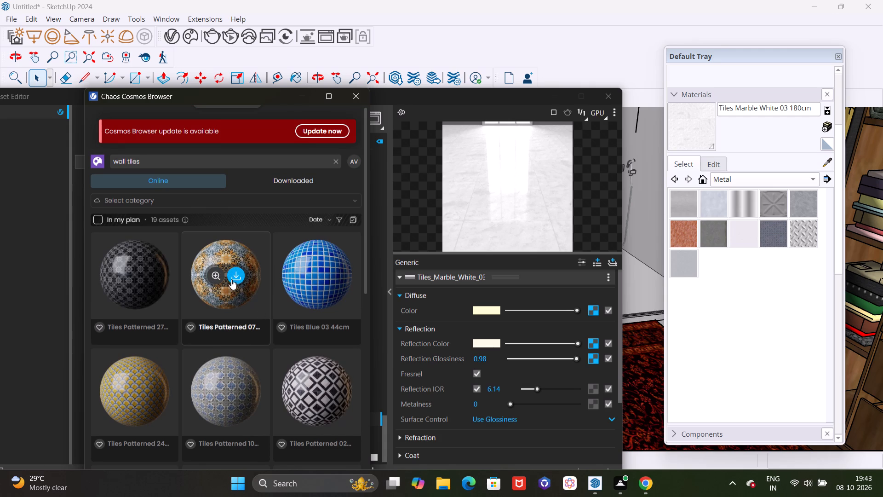
click(232, 278)
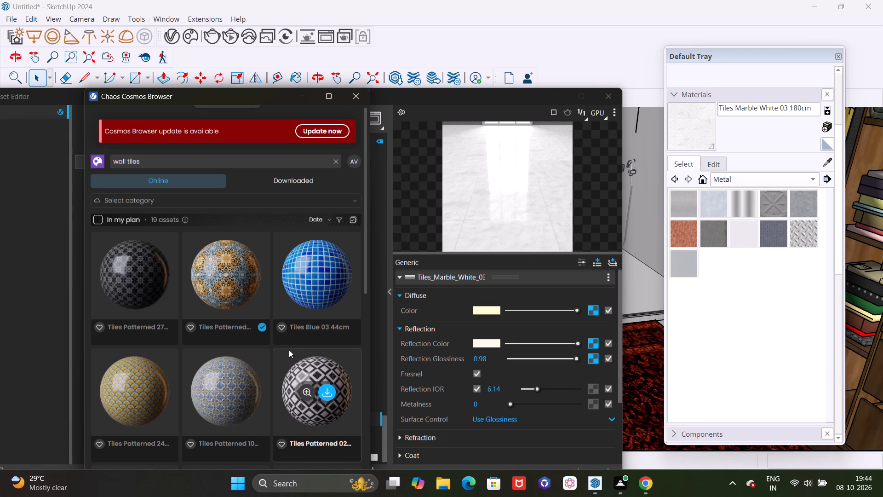
click(224, 282)
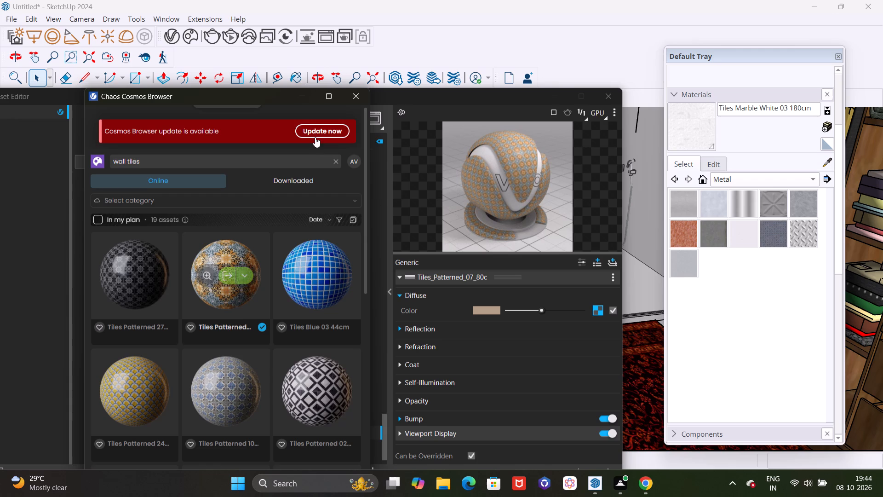
click(299, 95)
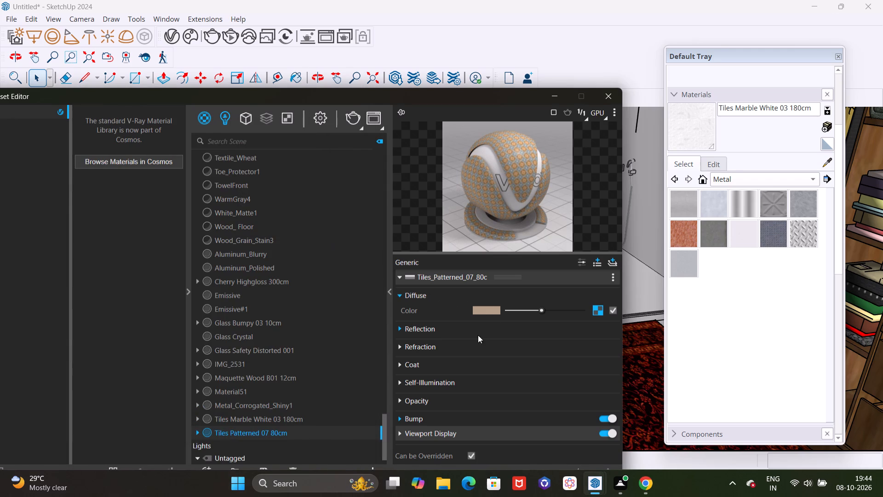
Set the Tiles Patterned 07 80cm reflection colour to near white (0.988) and enable a Reflection IOR of 5.07.
click(465, 329)
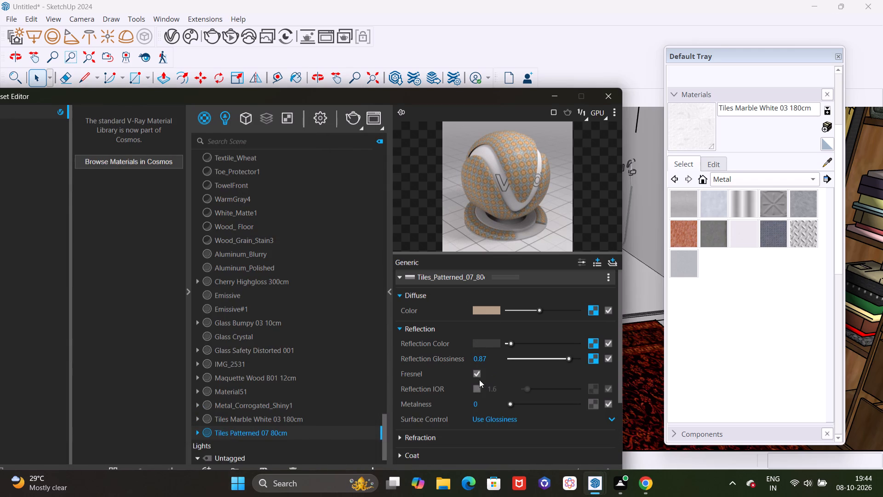
click(486, 344)
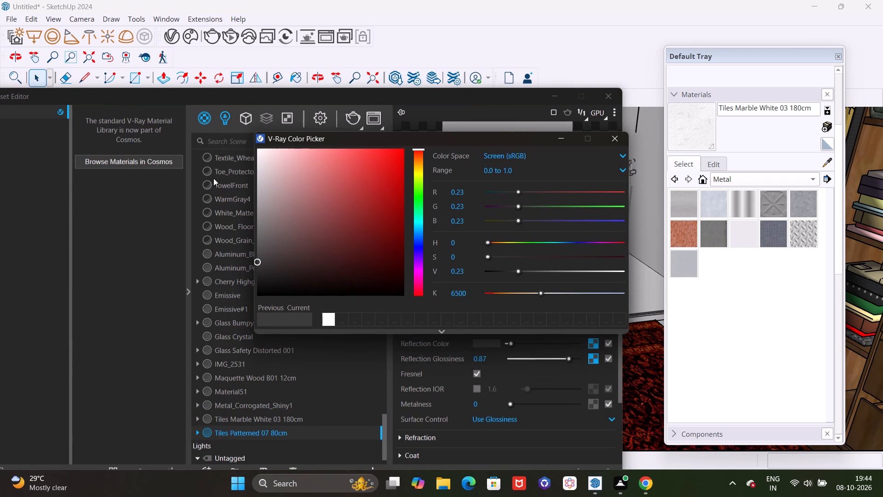
drag(258, 258, 255, 150)
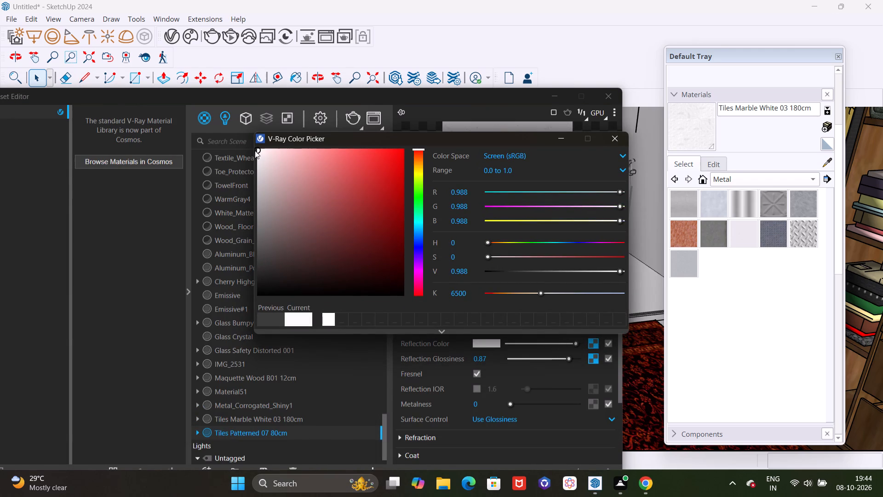
click(564, 141)
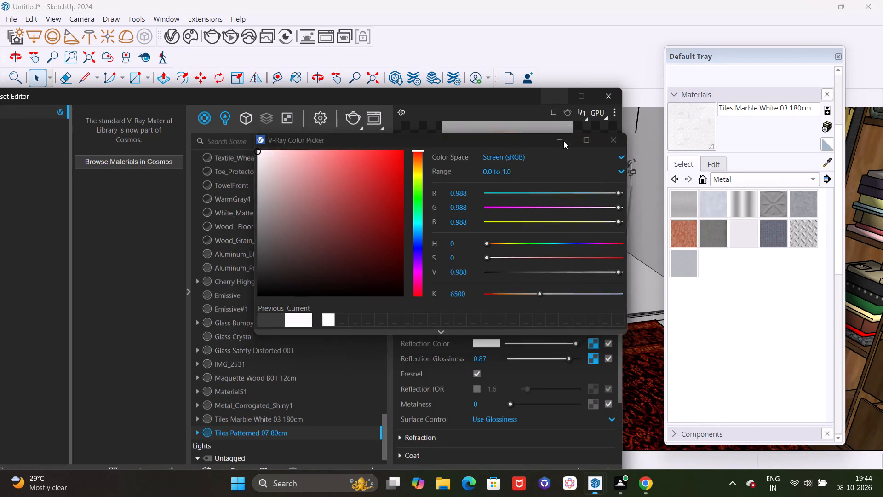
scroll(444, 301, down, 1)
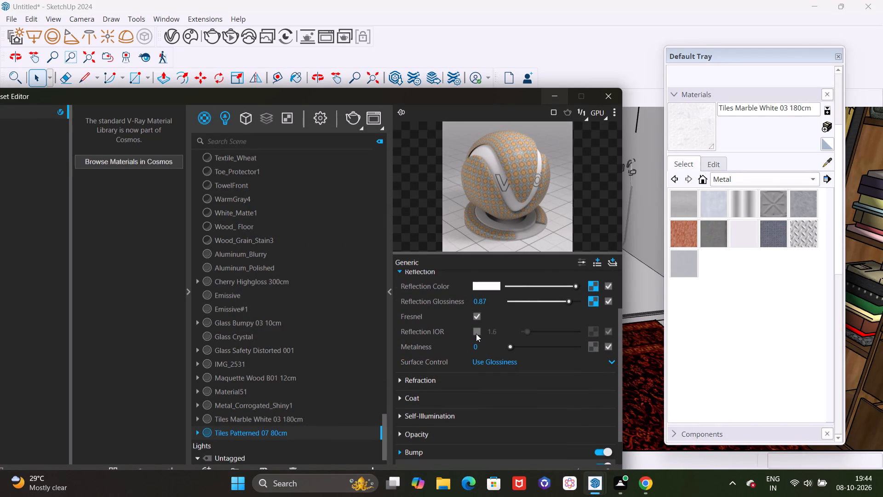
click(476, 334)
drag(528, 332, 535, 334)
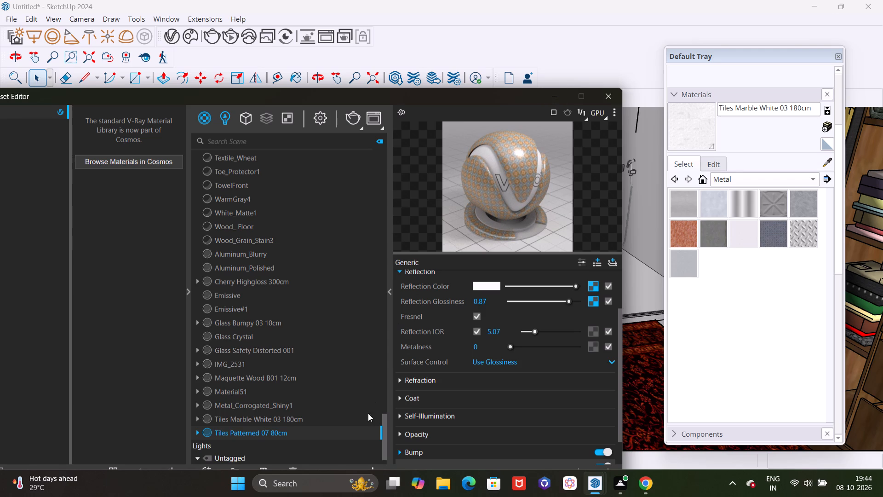
Make Tiles Patterned 07 80cm the active paint material and paint the bathroom side wall with the shower fittings.
click(362, 432)
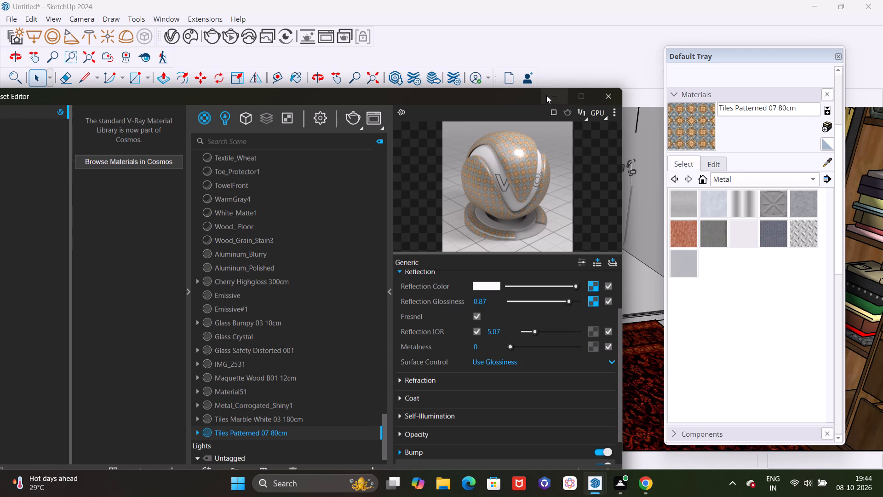
click(546, 95)
scroll(296, 309, down, 10)
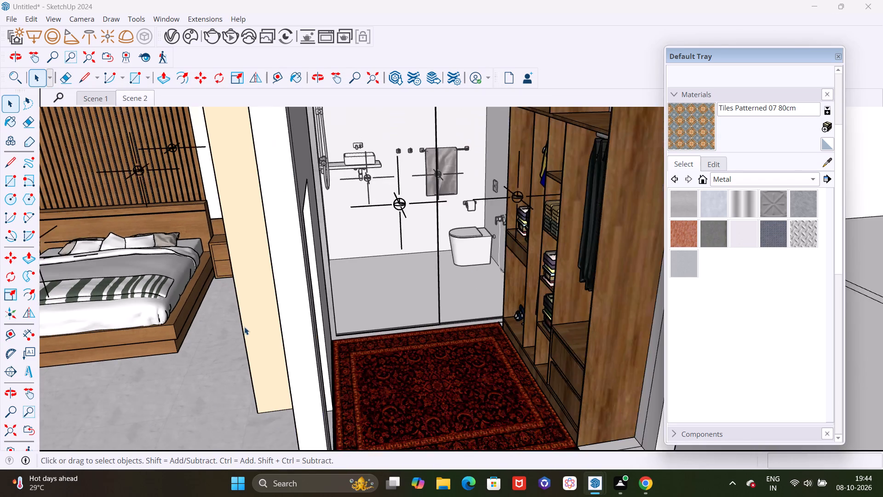
scroll(323, 317, down, 5)
middle_drag(355, 297, 291, 297)
scroll(366, 222, up, 12)
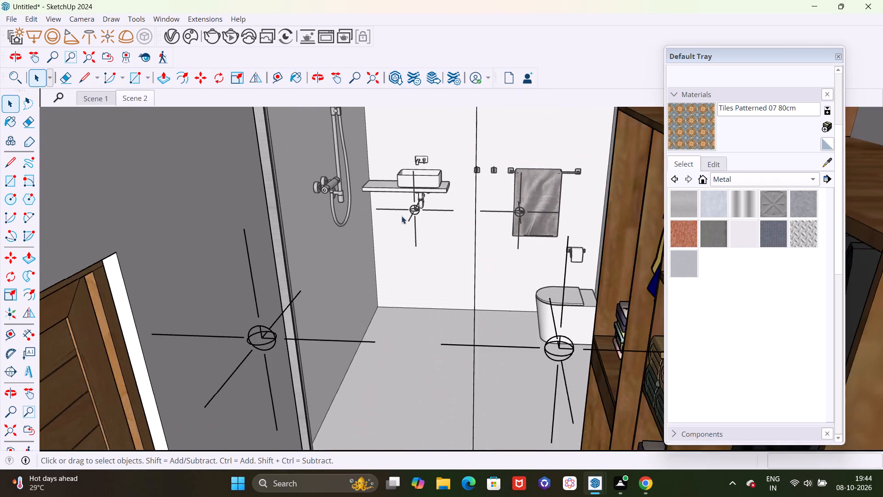
click(693, 126)
scroll(394, 259, up, 14)
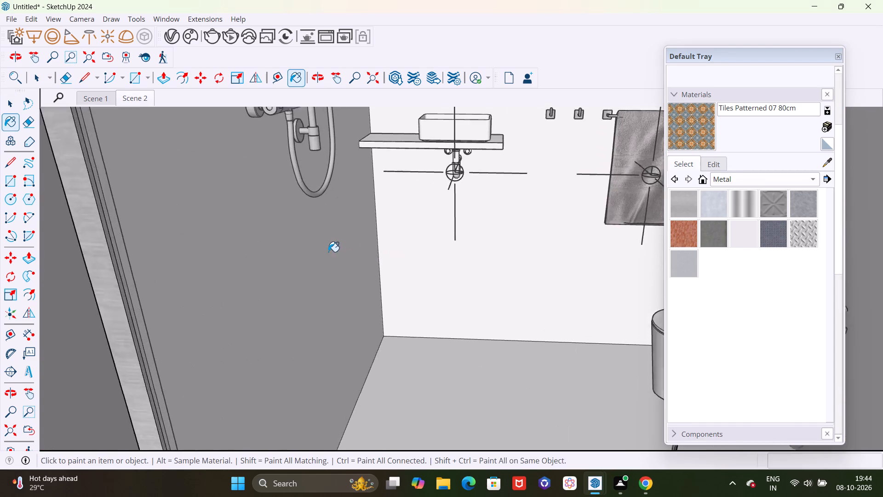
scroll(328, 252, up, 20)
scroll(328, 252, up, 20)
scroll(328, 252, up, 2)
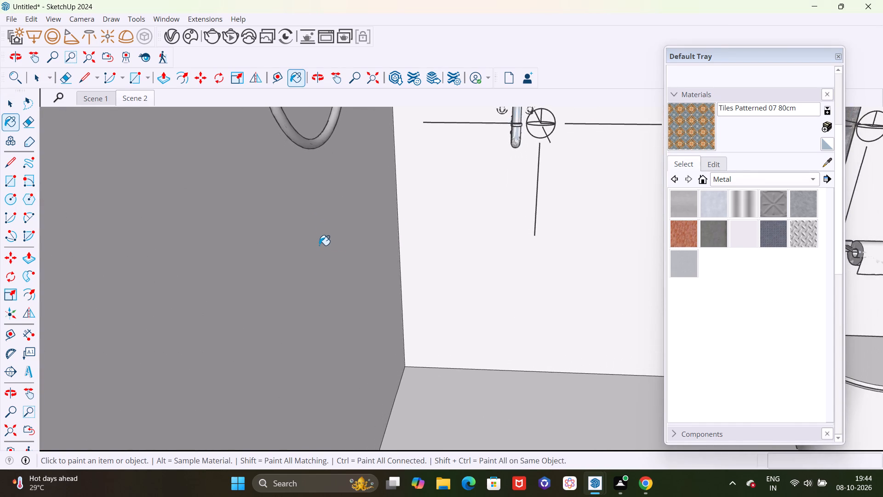
scroll(319, 245, up, 20)
scroll(319, 245, up, 6)
click(320, 245)
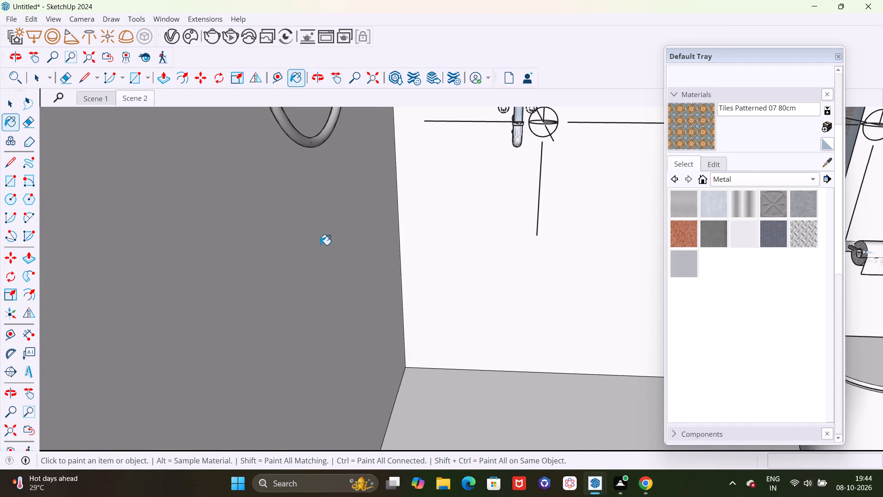
click(306, 236)
scroll(326, 255, down, 6)
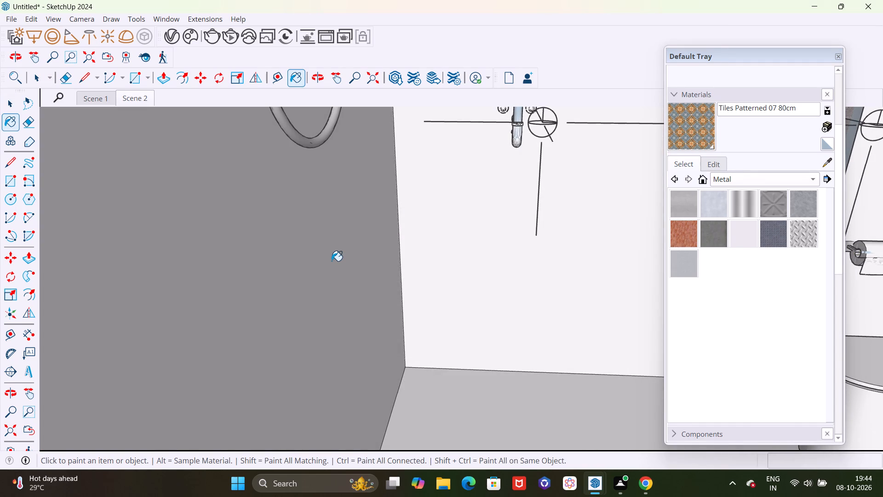
scroll(332, 261, up, 20)
scroll(332, 261, up, 12)
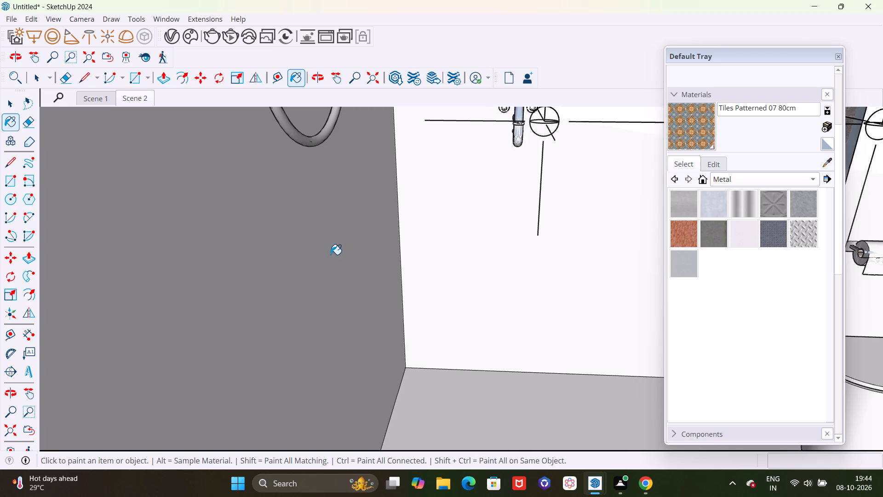
scroll(331, 254, up, 9)
click(331, 242)
scroll(315, 247, down, 4)
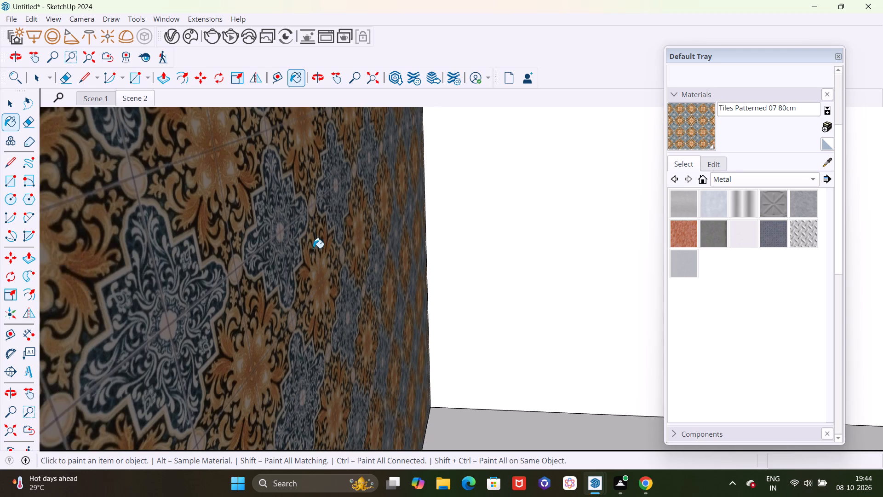
Paint the bathroom back wall behind the washbasin with Tiles Patterned 07 80cm.
click(464, 222)
scroll(368, 245, down, 5)
scroll(280, 260, down, 9)
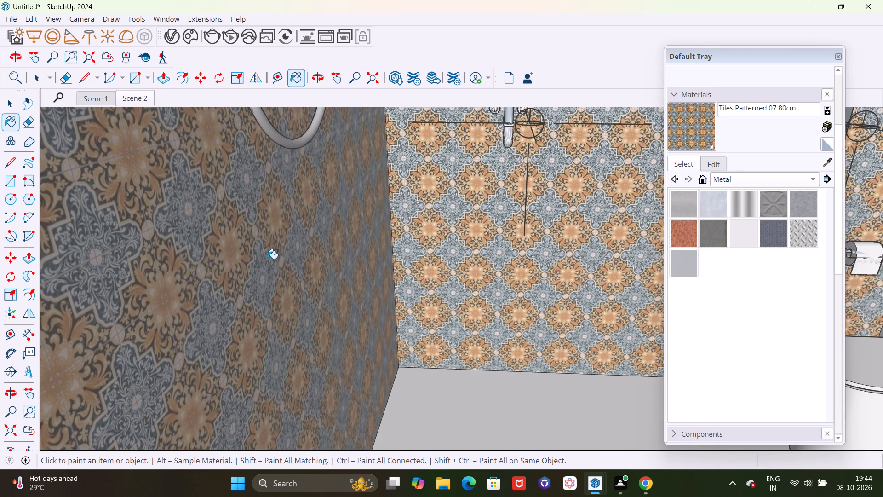
scroll(267, 259, down, 4)
scroll(309, 249, down, 20)
scroll(309, 249, down, 9)
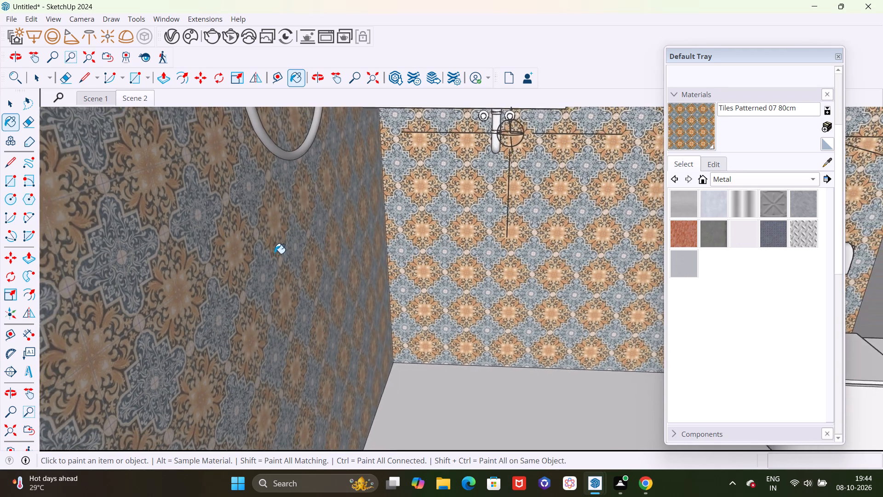
Undo the Tiles Patterned 07 80cm painting on the bathroom back wall and side wall.
scroll(275, 254, down, 20)
scroll(275, 254, down, 19)
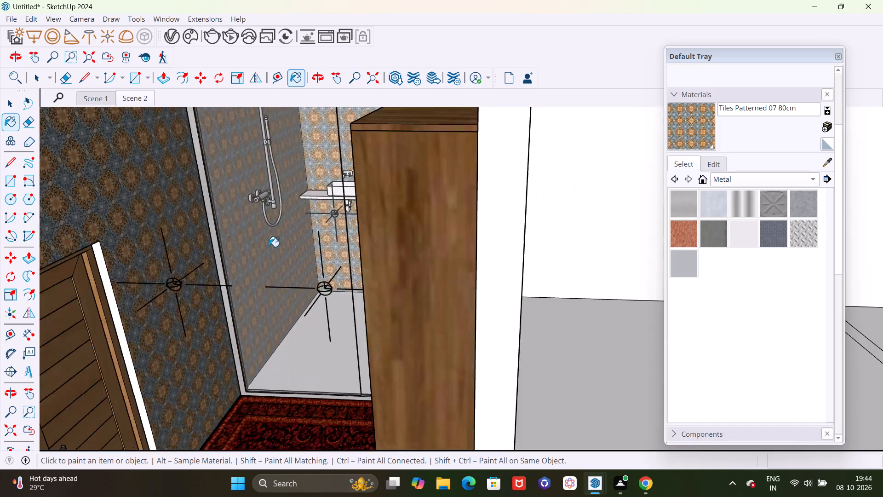
scroll(269, 247, down, 6)
middle_drag(259, 270, 290, 271)
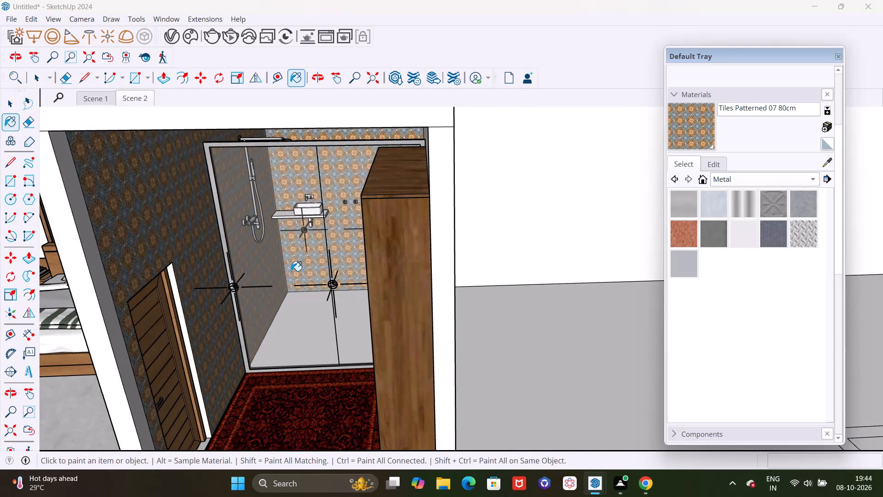
middle_drag(280, 335, 239, 311)
scroll(237, 307, down, 8)
key(ctrl+z)
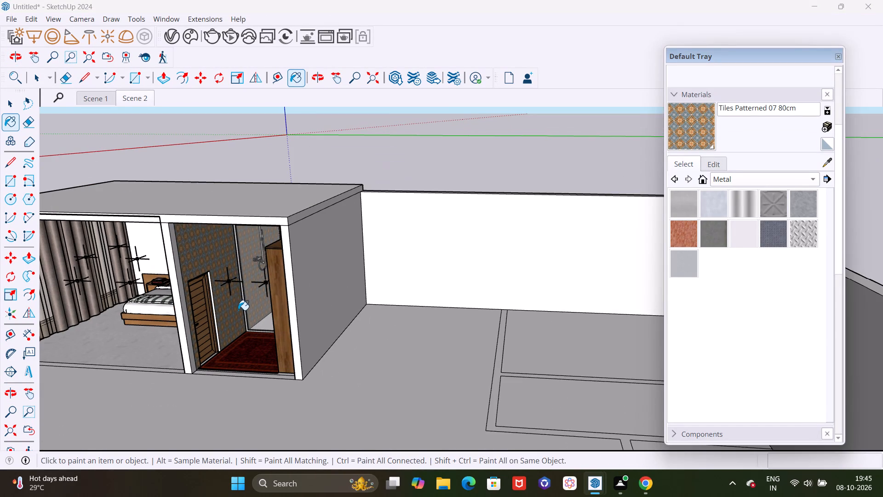
key(ctrl+z)
Draw a vertical line on the side wall with the door, from the shower screen frame's floor corner up to the ceiling.
scroll(238, 322, down, 4)
middle_drag(251, 337, 286, 273)
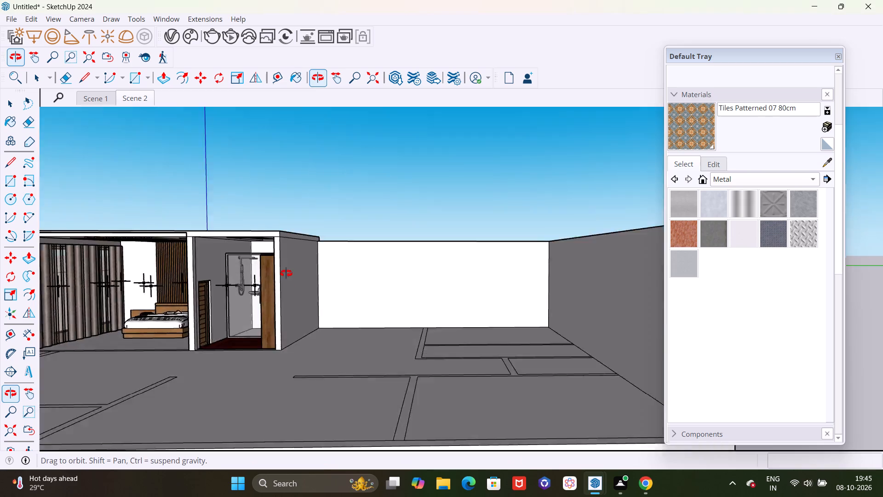
middle_drag(286, 273, 286, 268)
scroll(234, 260, up, 6)
middle_drag(227, 247, 216, 257)
scroll(247, 242, up, 5)
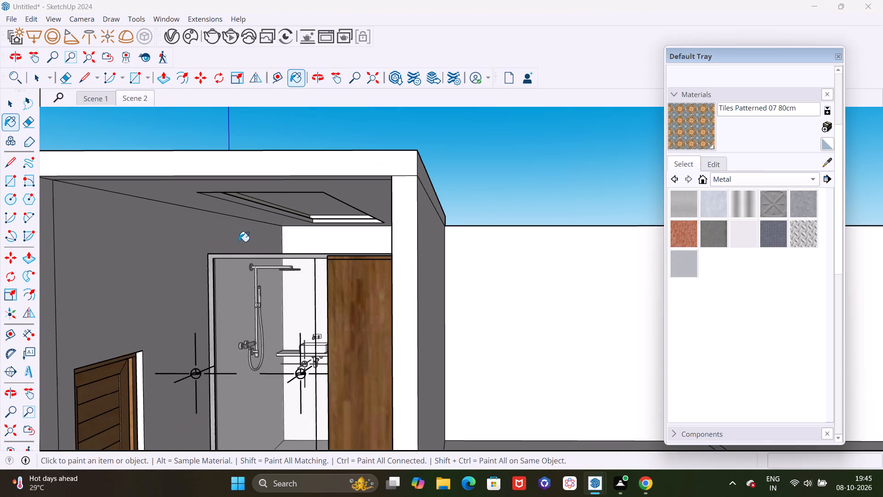
middle_drag(253, 257, 232, 264)
scroll(231, 254, down, 5)
key(l)
scroll(215, 384, up, 9)
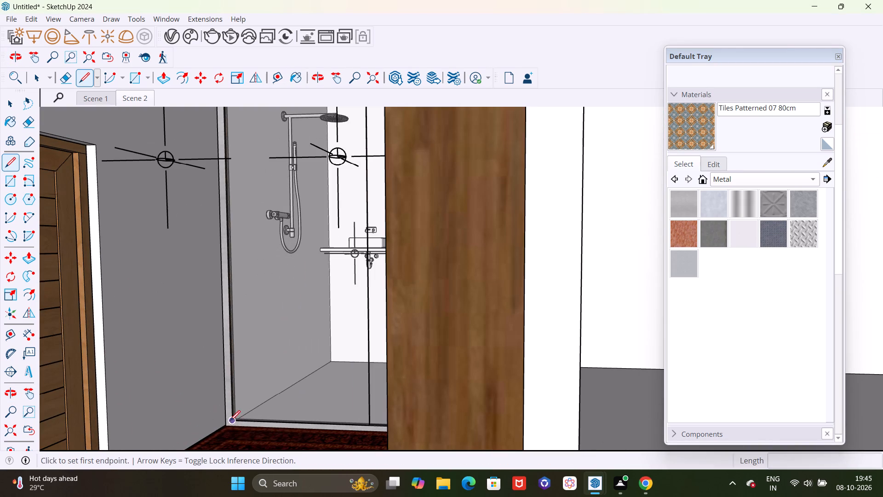
click(224, 428)
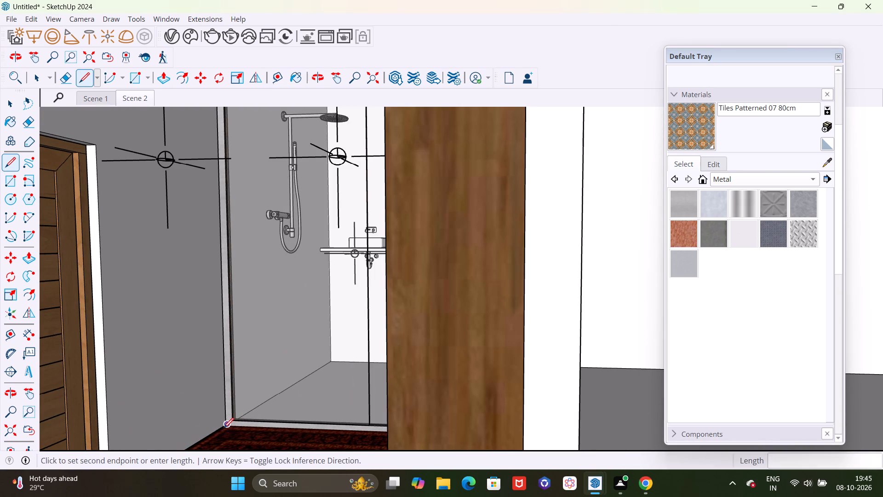
scroll(223, 428, down, 6)
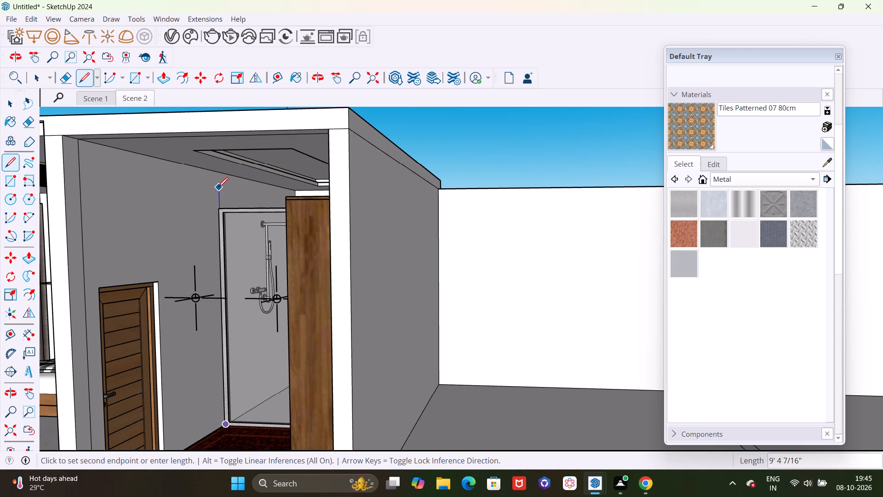
click(216, 175)
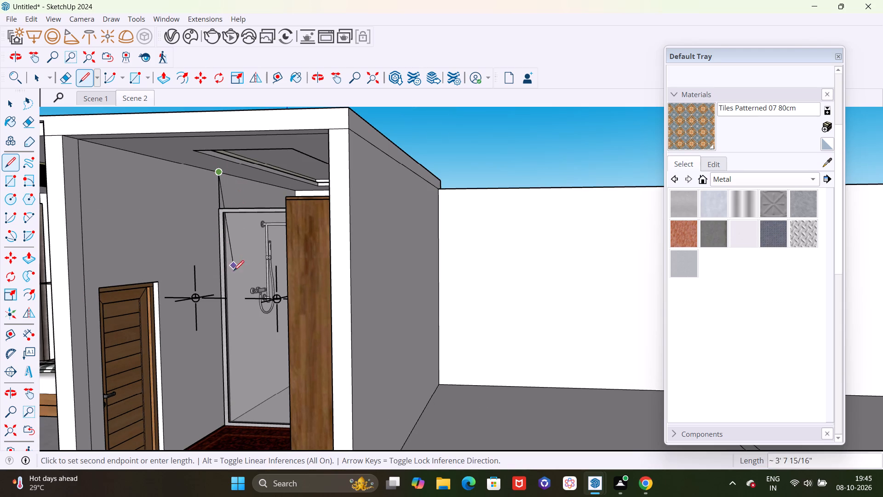
key(space)
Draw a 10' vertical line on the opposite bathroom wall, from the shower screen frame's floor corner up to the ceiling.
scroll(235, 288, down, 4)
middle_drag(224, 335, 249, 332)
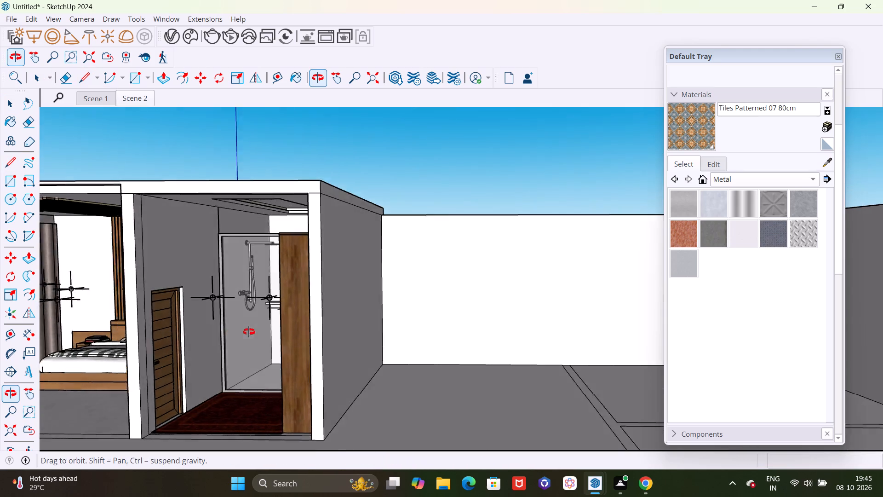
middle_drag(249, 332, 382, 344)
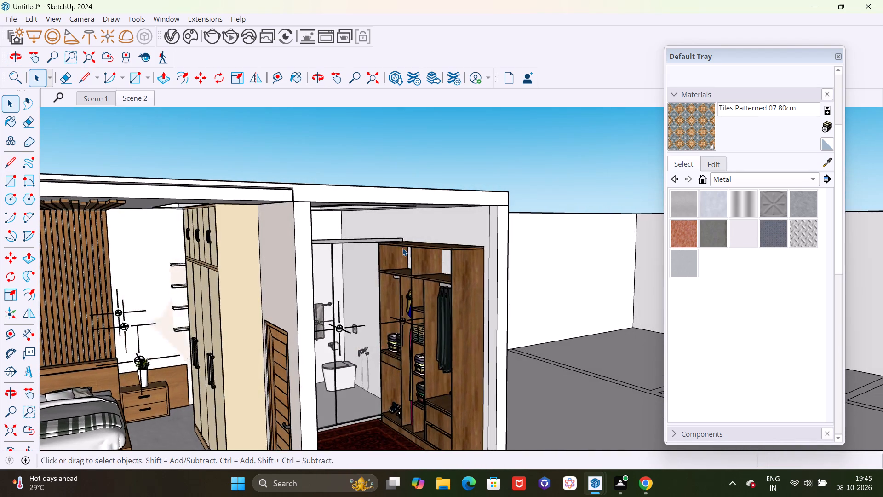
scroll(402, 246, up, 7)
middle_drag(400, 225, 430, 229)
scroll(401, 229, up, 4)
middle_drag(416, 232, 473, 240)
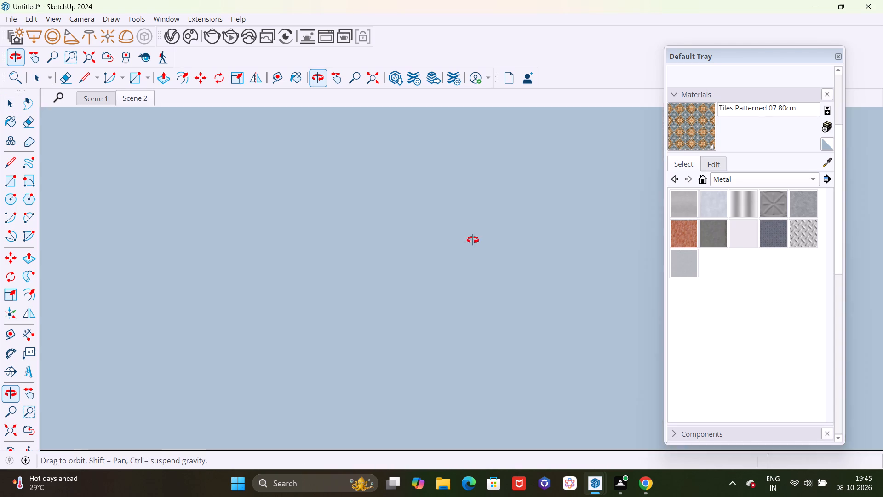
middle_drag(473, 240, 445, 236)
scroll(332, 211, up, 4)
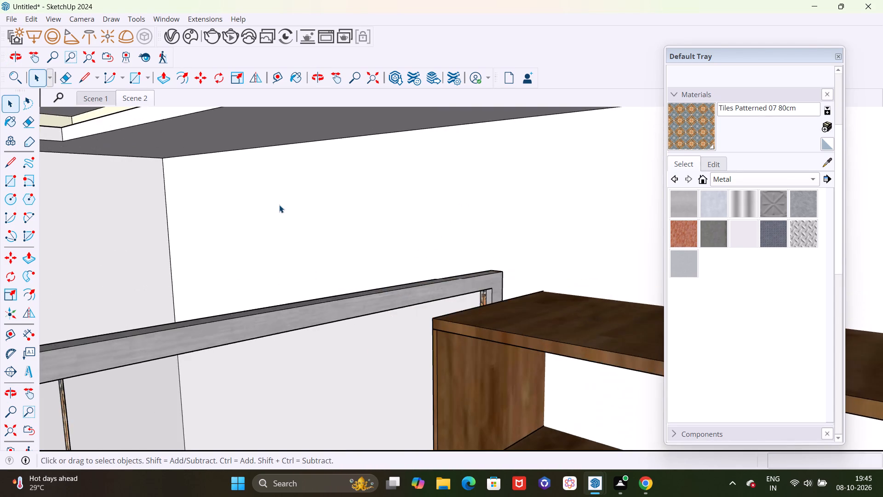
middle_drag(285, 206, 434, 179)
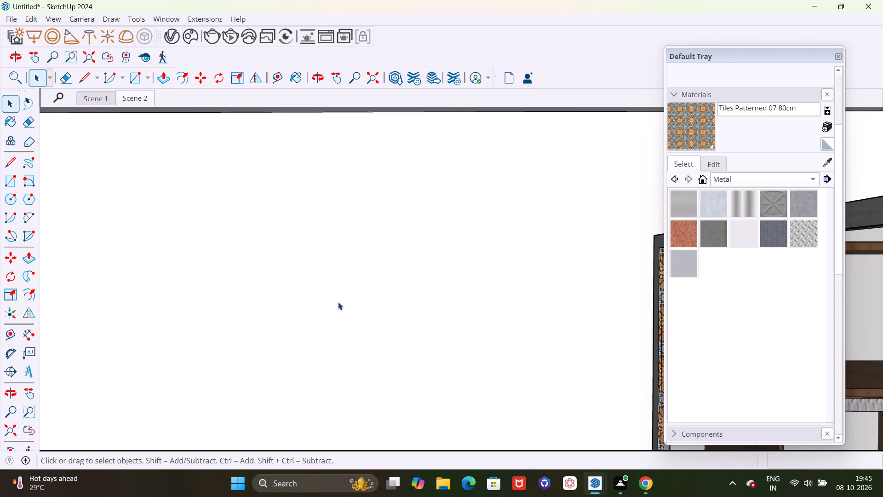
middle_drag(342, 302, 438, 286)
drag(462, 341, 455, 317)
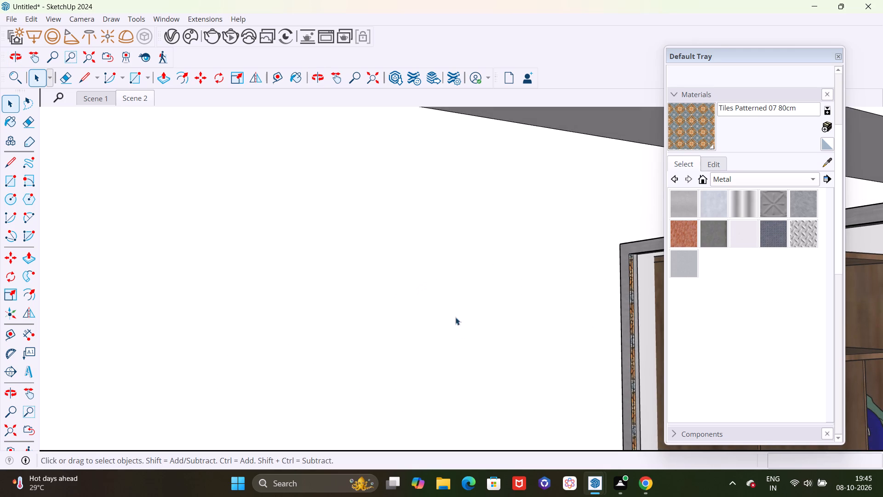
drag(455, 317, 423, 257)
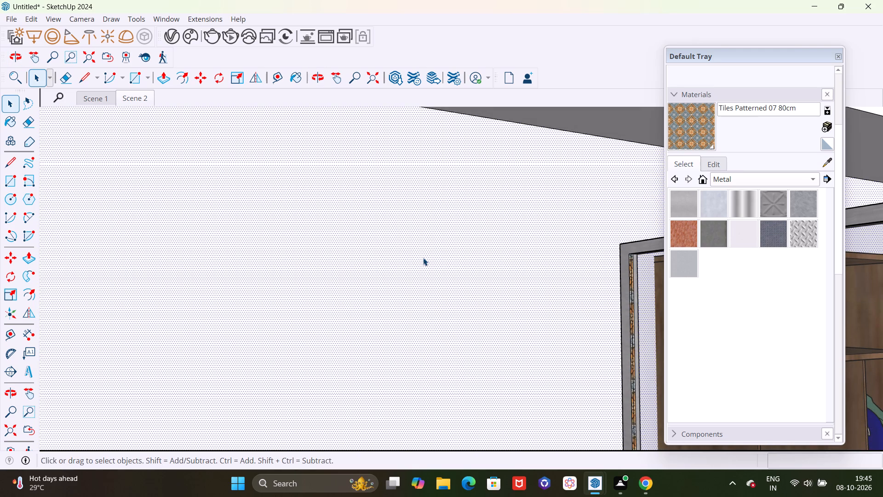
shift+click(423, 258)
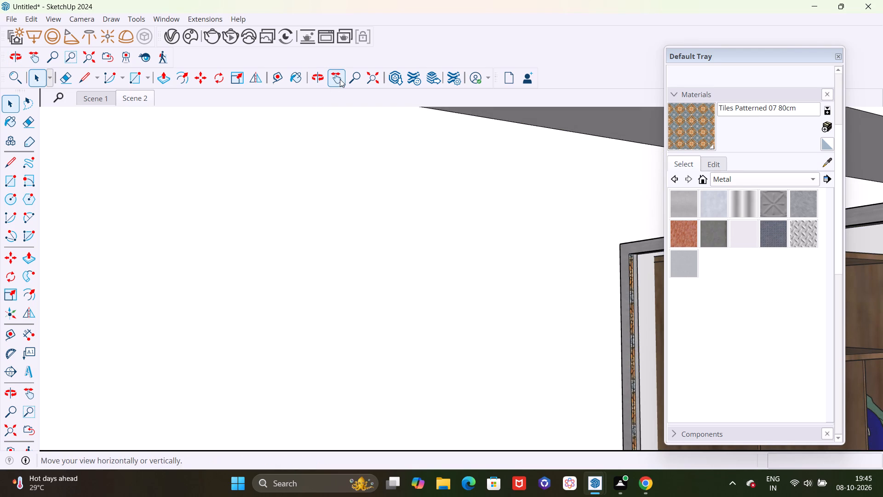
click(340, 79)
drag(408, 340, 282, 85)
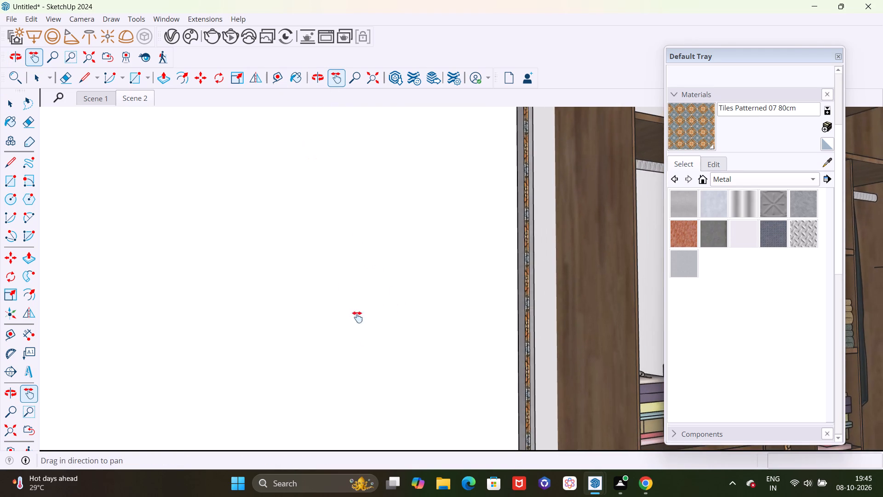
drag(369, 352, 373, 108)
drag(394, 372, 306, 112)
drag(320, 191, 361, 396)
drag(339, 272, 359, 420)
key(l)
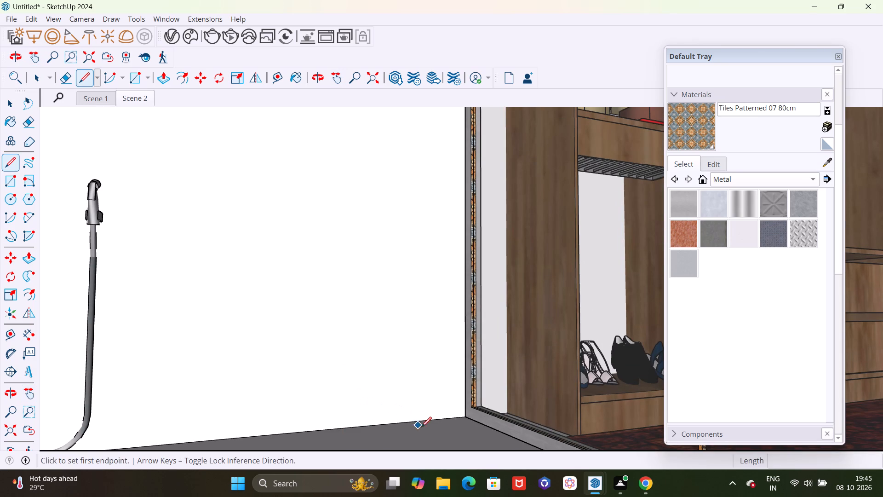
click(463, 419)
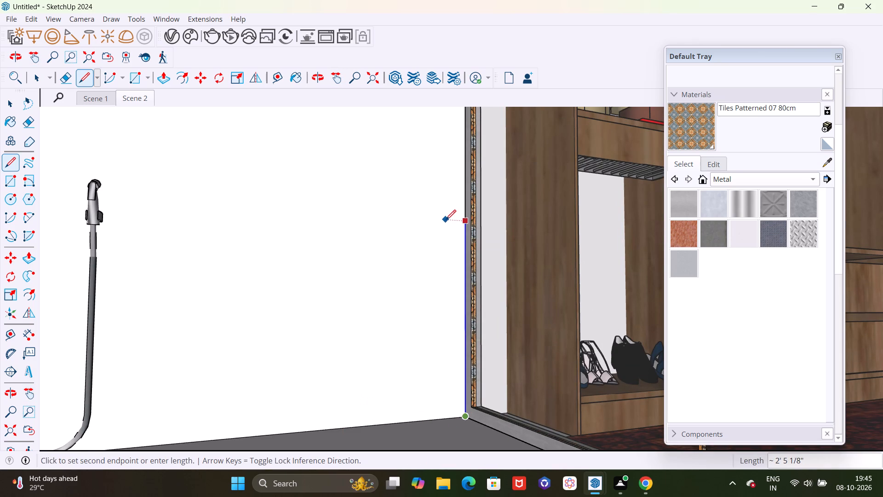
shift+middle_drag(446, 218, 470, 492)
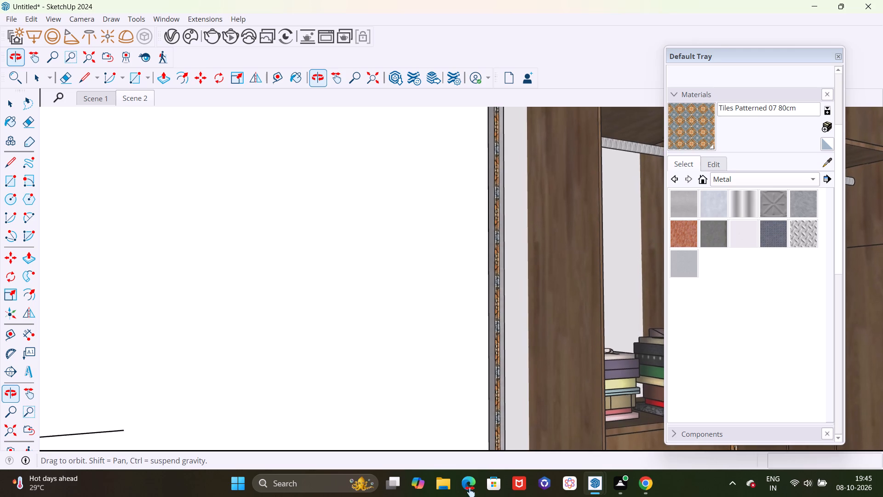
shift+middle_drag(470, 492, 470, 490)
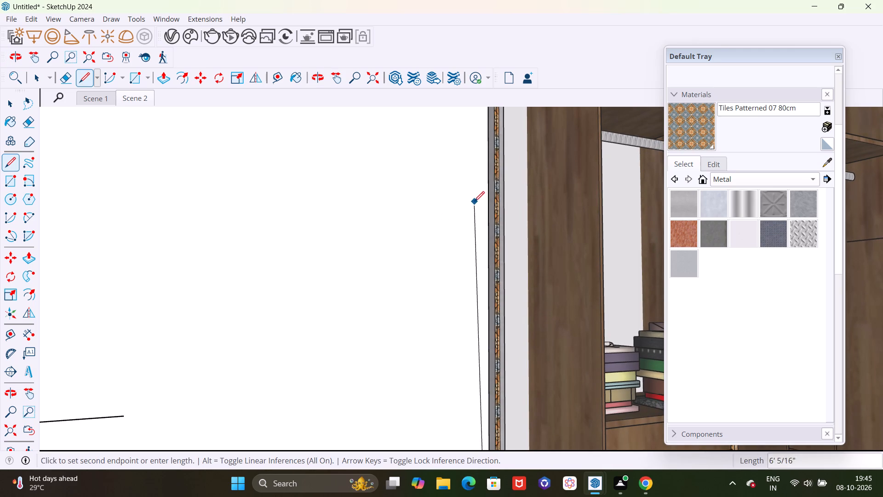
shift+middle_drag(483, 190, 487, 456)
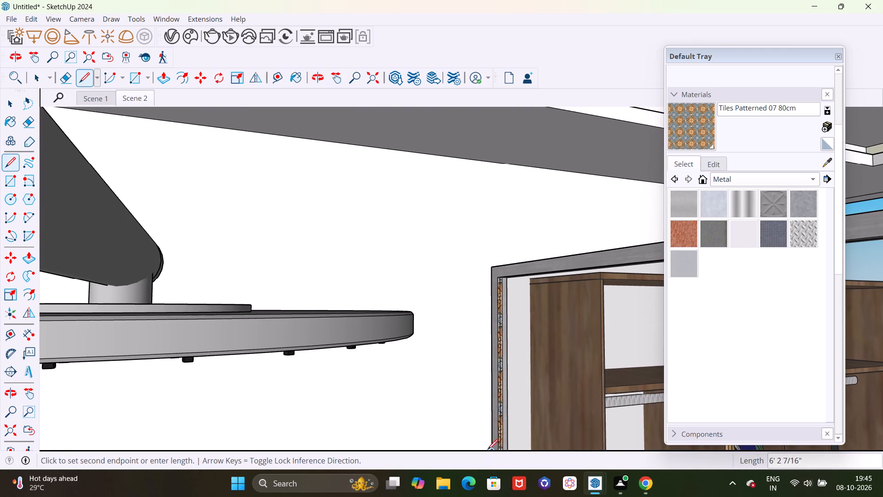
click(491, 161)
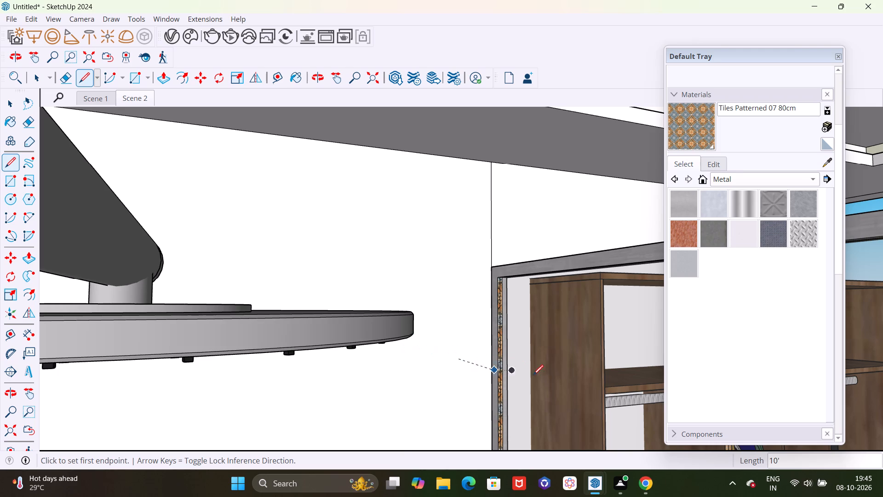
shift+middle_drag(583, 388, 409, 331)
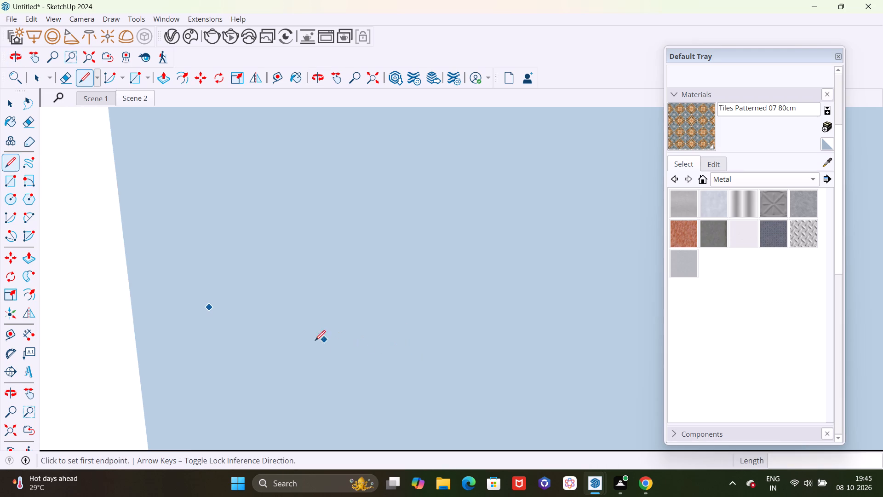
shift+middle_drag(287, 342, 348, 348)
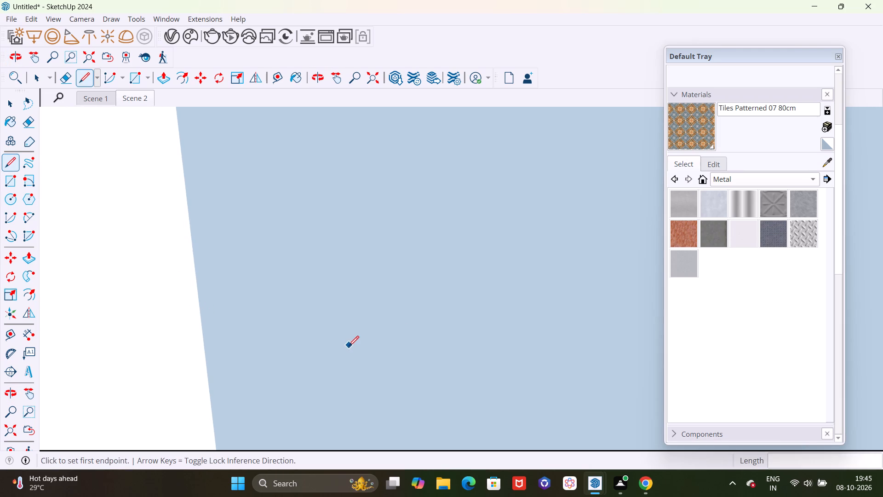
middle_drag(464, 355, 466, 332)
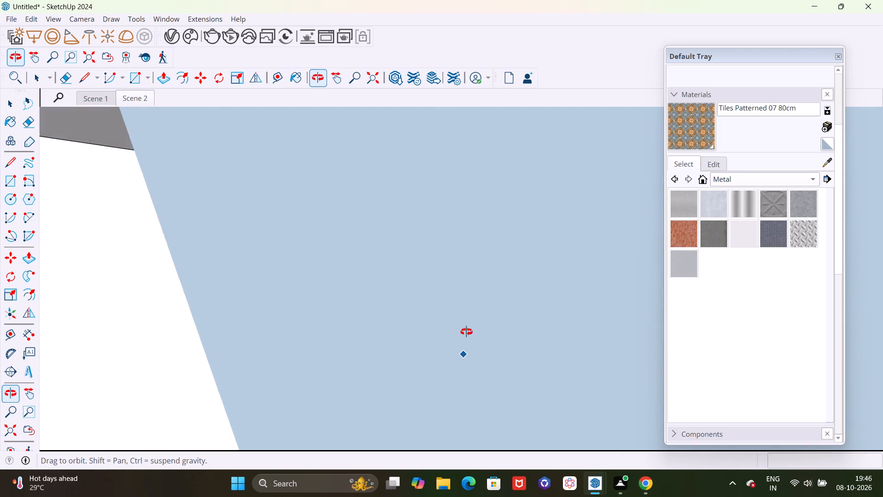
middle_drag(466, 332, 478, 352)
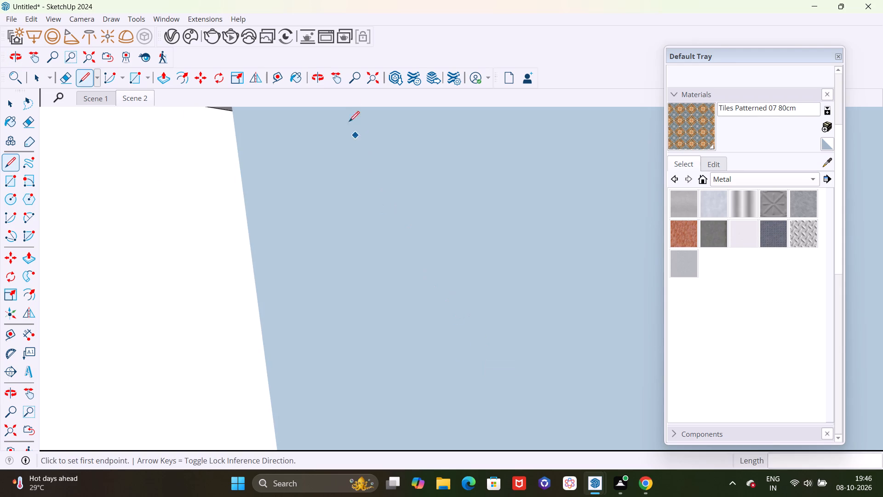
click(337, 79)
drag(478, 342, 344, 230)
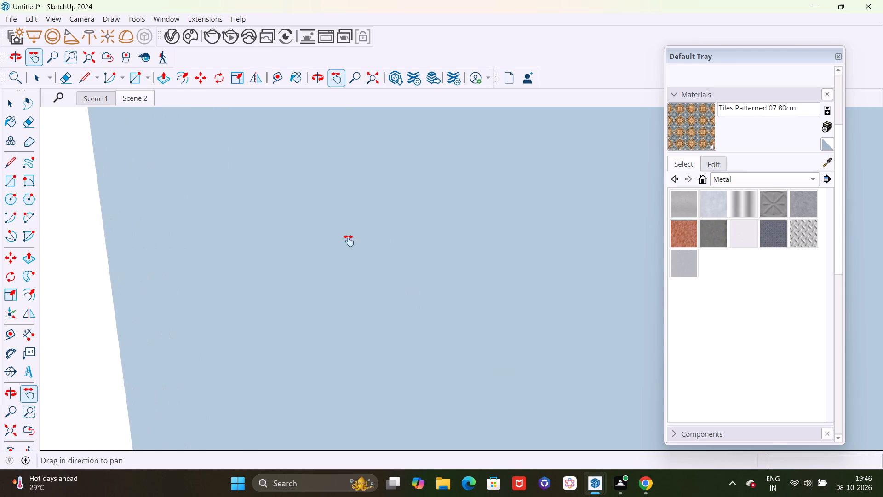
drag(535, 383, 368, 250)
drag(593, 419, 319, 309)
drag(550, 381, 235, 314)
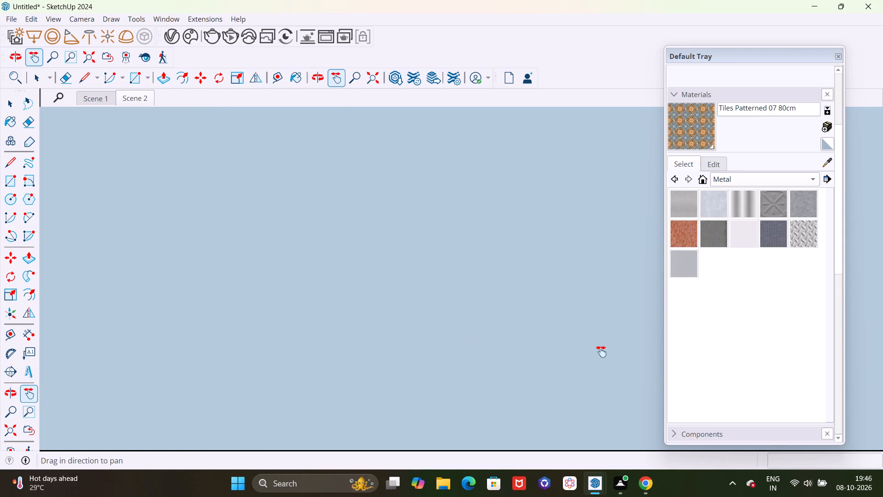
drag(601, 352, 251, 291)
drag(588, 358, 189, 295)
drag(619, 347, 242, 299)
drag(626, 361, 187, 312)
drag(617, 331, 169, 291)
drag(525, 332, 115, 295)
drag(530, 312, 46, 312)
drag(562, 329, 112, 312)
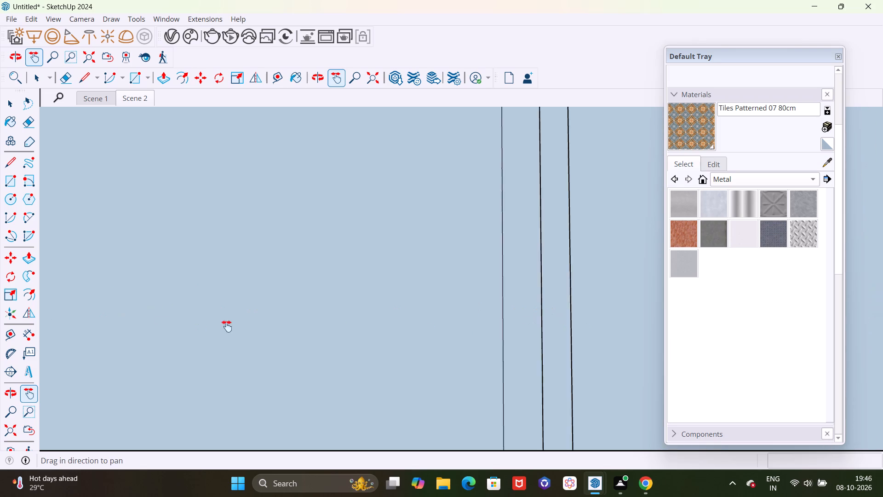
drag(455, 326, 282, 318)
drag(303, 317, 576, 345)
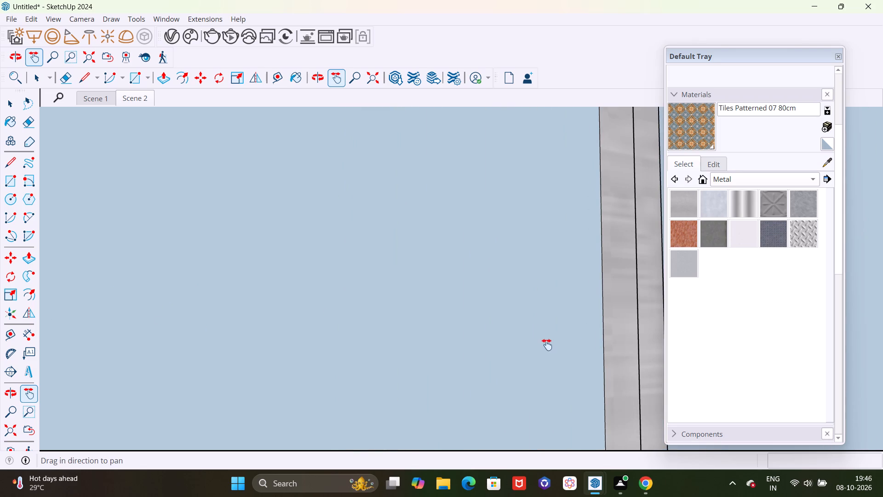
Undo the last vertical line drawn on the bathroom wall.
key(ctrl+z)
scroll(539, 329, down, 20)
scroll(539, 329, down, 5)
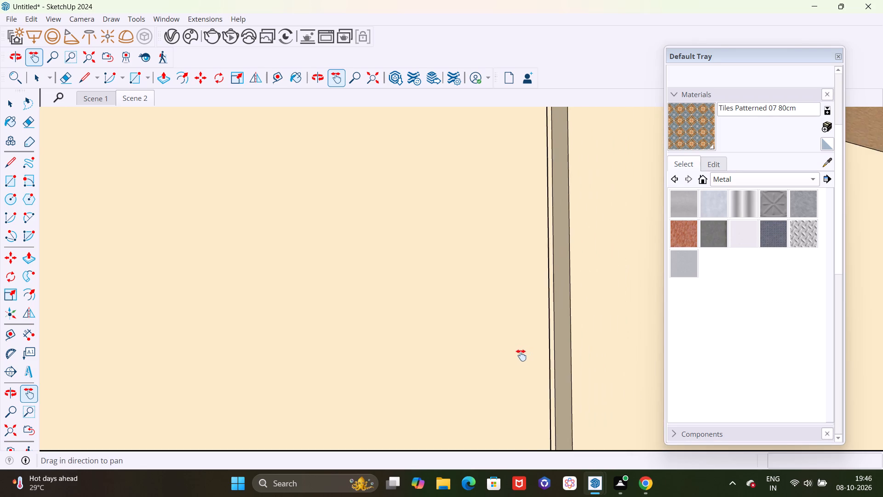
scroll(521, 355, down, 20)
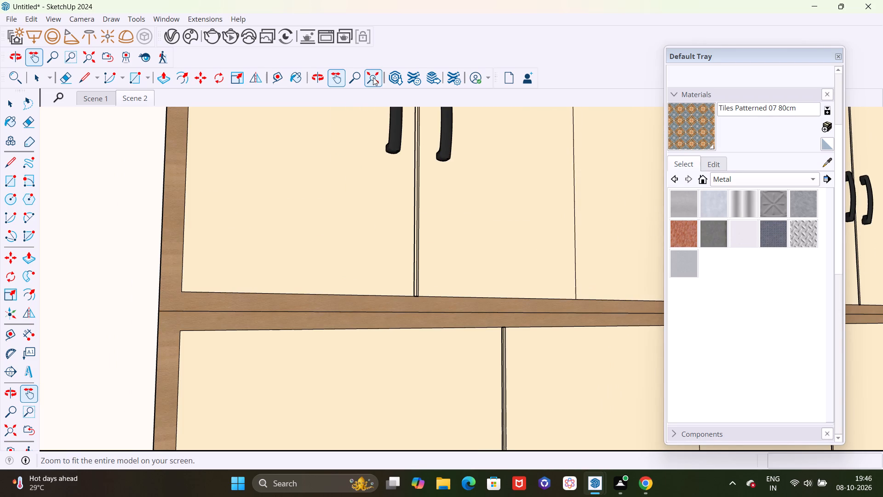
Clear the current selection of wall faces in the house model.
click(373, 77)
middle_drag(496, 362, 0, 458)
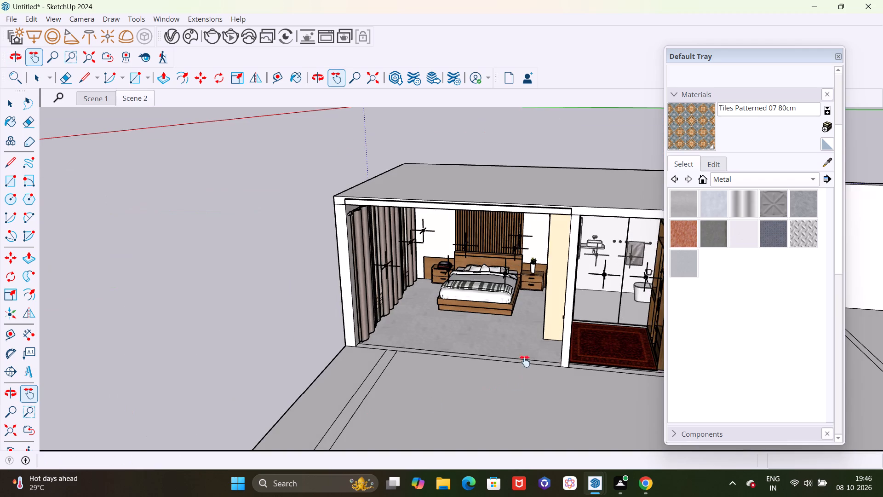
scroll(239, 348, down, 3)
scroll(587, 342, up, 5)
scroll(533, 297, up, 4)
scroll(525, 381, up, 1)
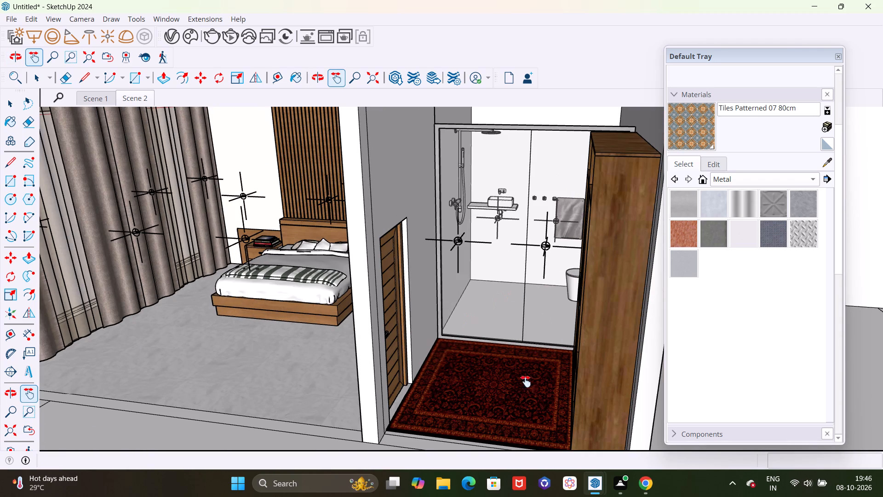
middle_drag(522, 377, 510, 347)
scroll(441, 379, down, 10)
middle_drag(443, 402, 527, 344)
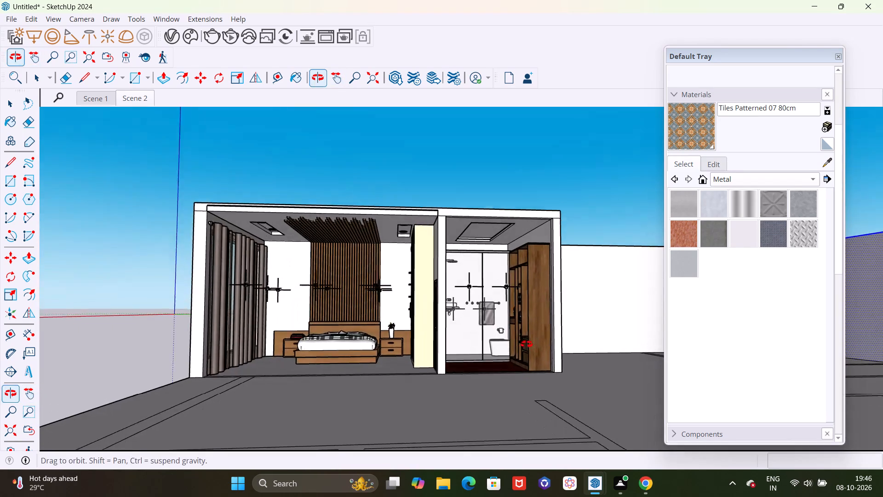
middle_drag(527, 344, 527, 343)
scroll(532, 251, up, 4)
middle_drag(497, 250, 577, 257)
scroll(516, 242, up, 2)
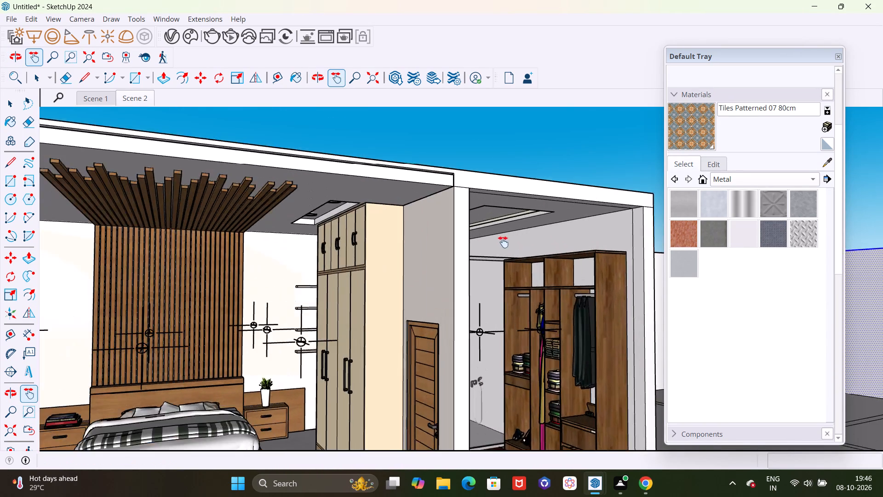
scroll(503, 242, up, 10)
middle_drag(471, 258, 687, 257)
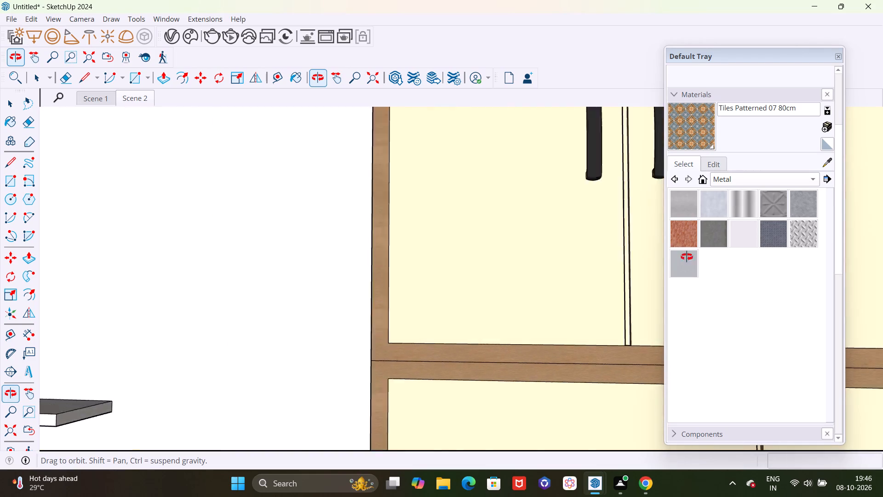
middle_drag(687, 257, 480, 295)
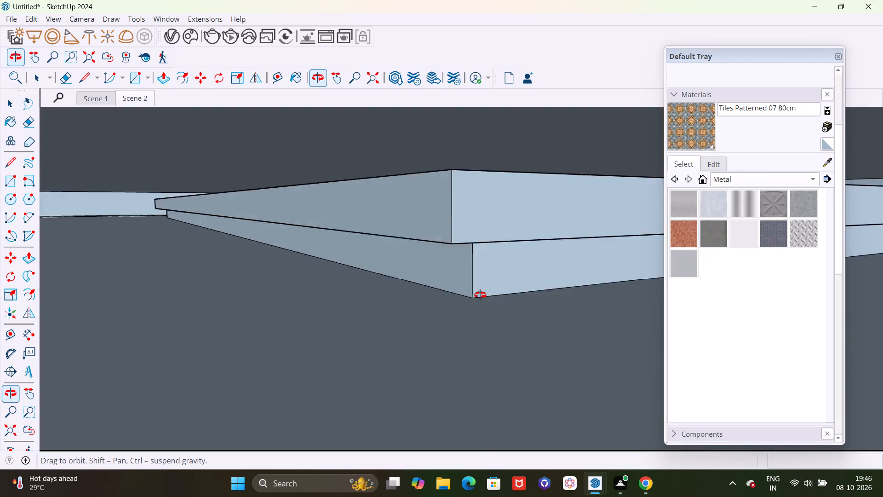
middle_drag(480, 295, 103, 330)
scroll(344, 247, down, 13)
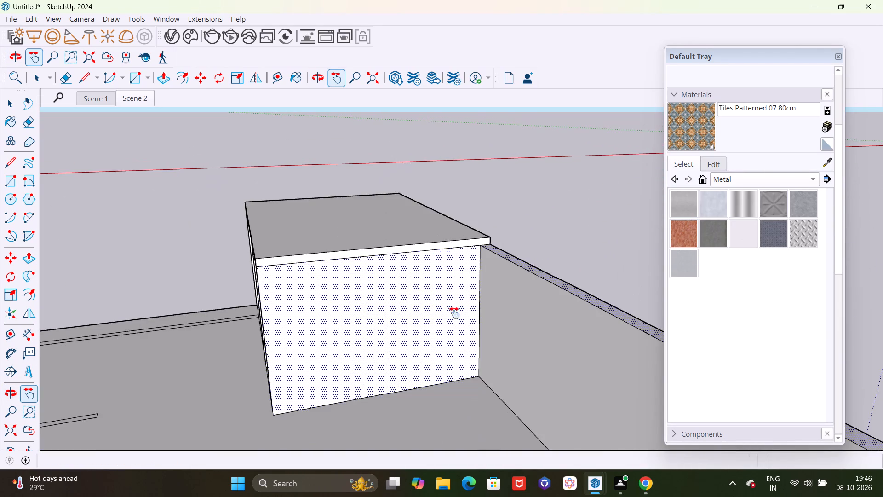
scroll(454, 313, down, 5)
middle_drag(333, 382, 623, 367)
scroll(560, 295, up, 9)
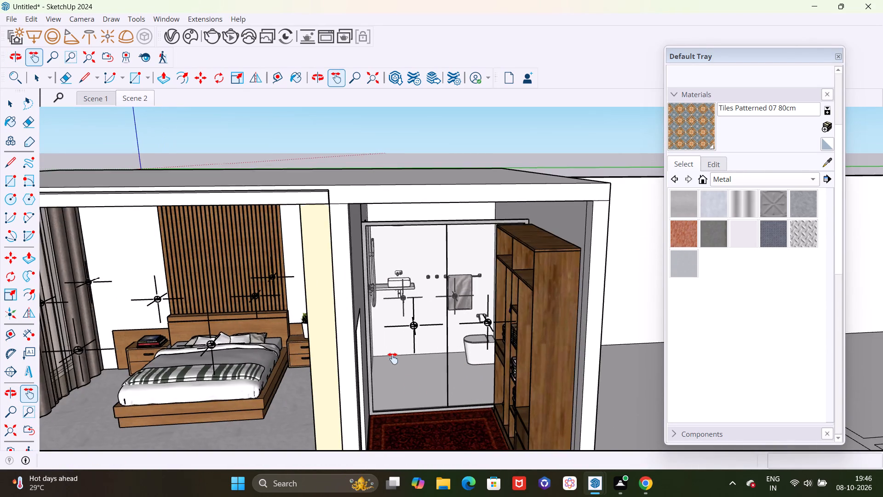
scroll(390, 356, down, 4)
key(space)
click(473, 148)
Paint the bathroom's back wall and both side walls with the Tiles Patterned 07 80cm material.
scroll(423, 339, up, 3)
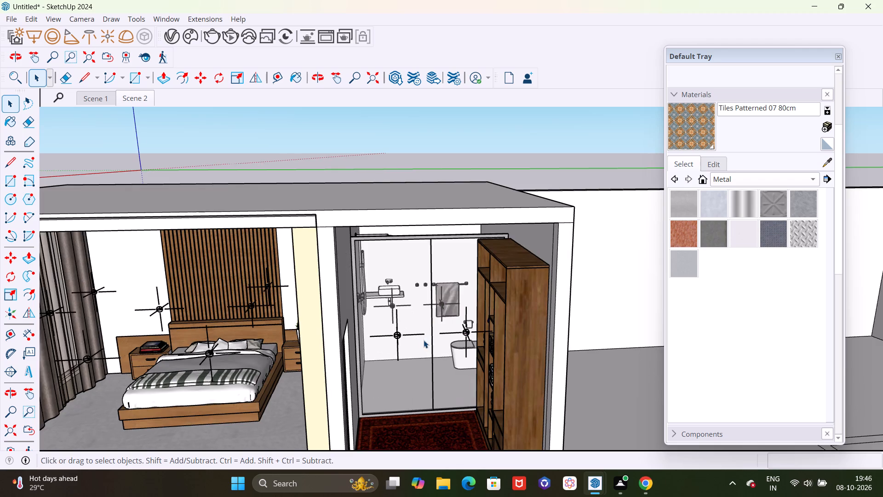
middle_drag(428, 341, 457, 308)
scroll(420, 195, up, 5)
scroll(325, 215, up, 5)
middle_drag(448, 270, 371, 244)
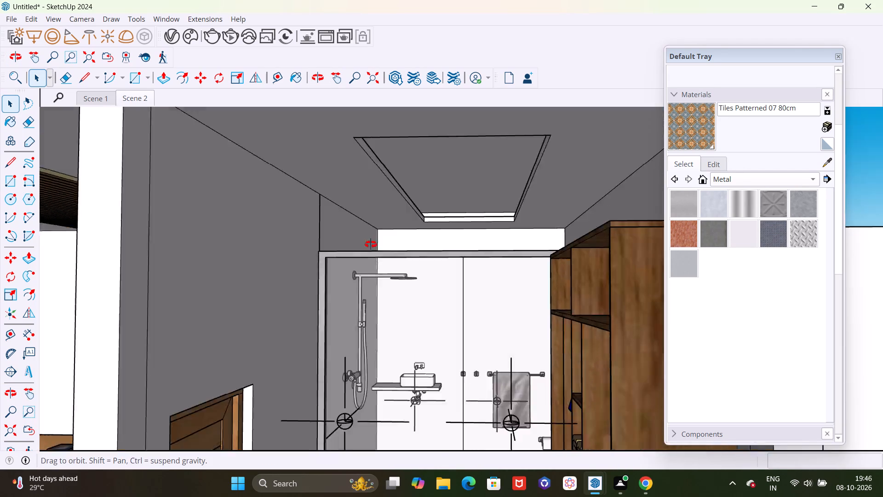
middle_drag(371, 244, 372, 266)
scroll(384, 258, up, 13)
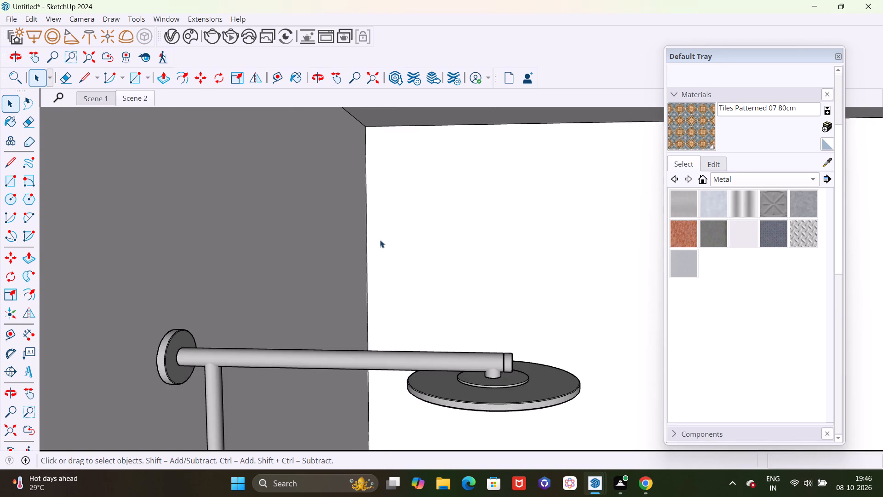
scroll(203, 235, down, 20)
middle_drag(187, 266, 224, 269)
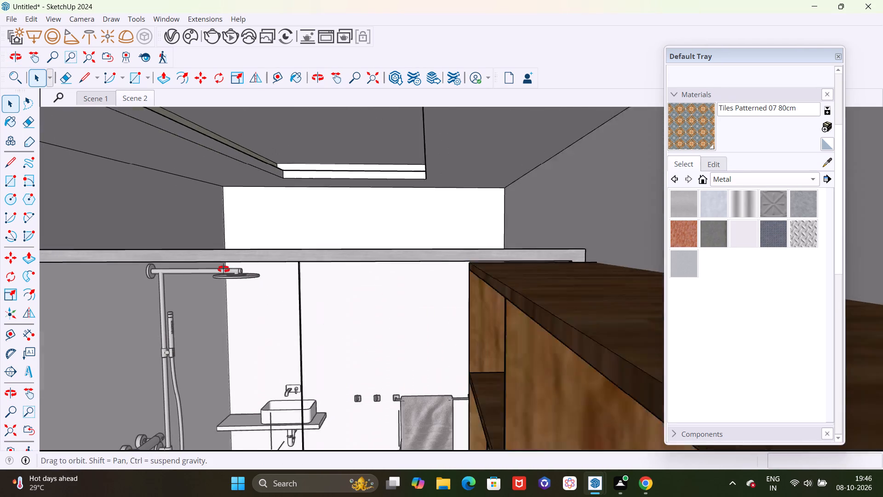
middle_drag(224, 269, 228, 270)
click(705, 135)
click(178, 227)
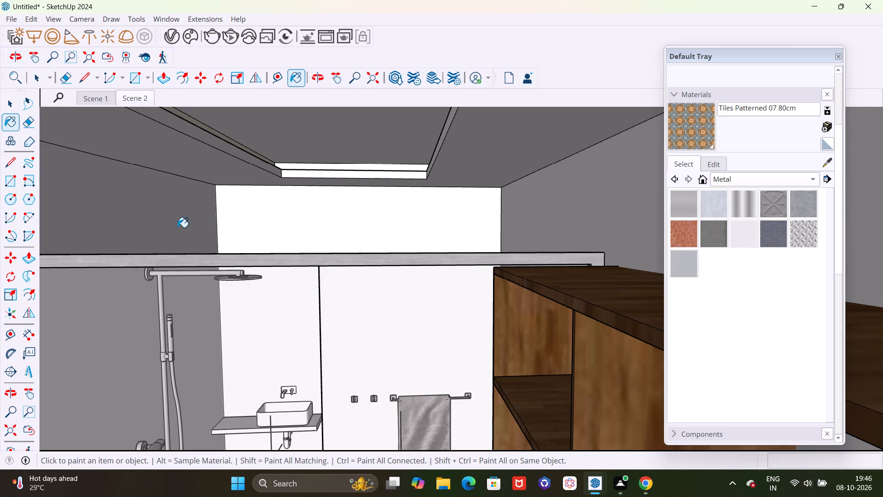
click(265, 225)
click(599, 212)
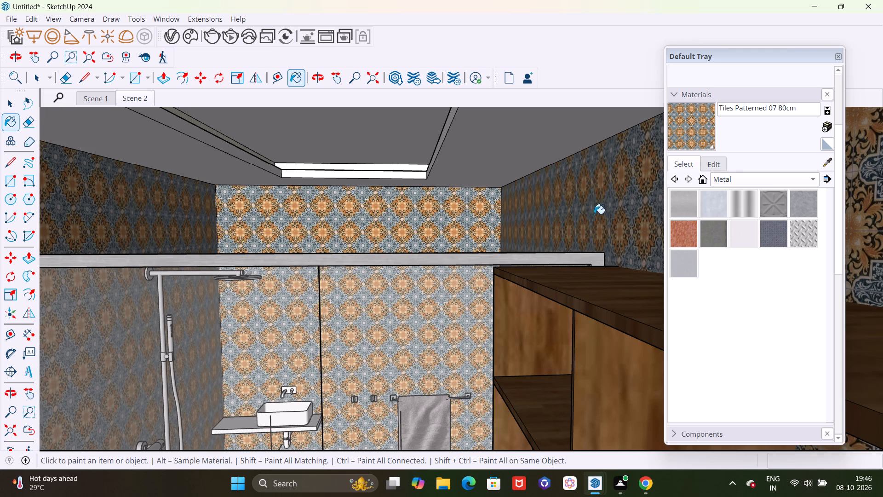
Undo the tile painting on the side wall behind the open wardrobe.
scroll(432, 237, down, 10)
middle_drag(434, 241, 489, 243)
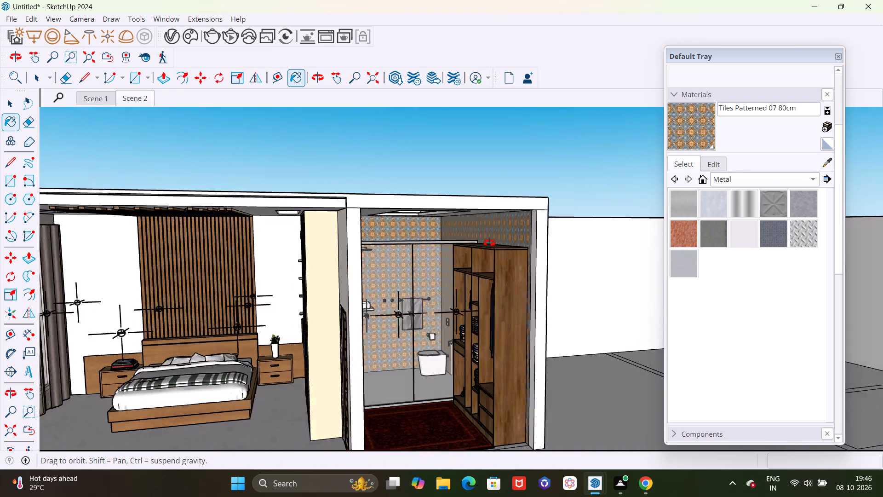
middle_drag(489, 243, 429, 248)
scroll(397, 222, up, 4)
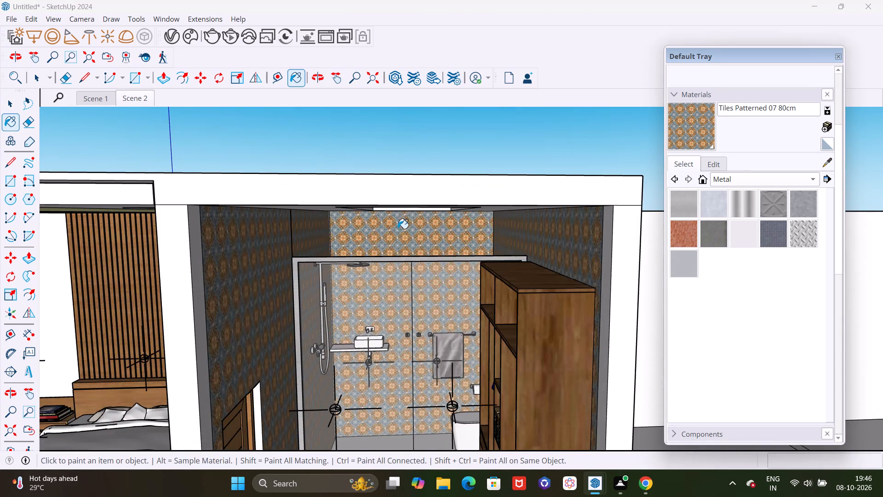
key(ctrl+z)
Examine how the tiles cover the bathroom's back wall and door-side wall, and where the wall behind the wardrobe meets the shower screen.
middle_drag(401, 242, 463, 246)
scroll(461, 246, up, 1)
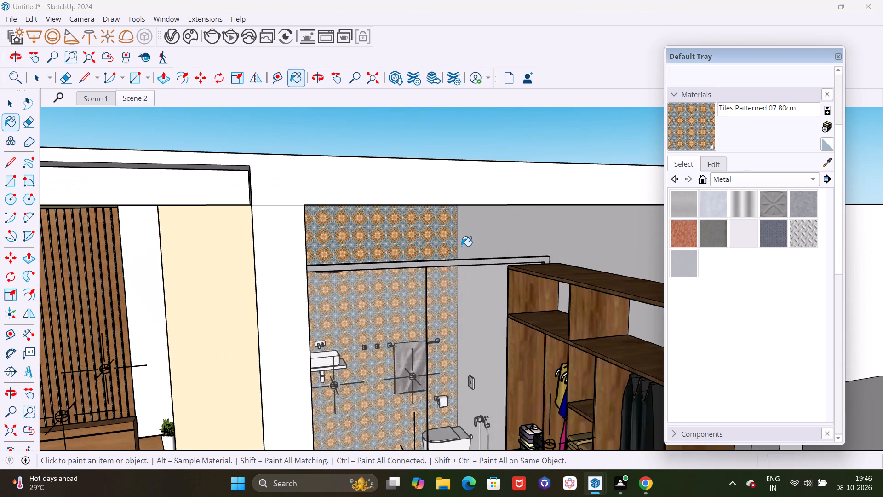
key(space)
scroll(456, 242, up, 12)
middle_drag(355, 264, 391, 266)
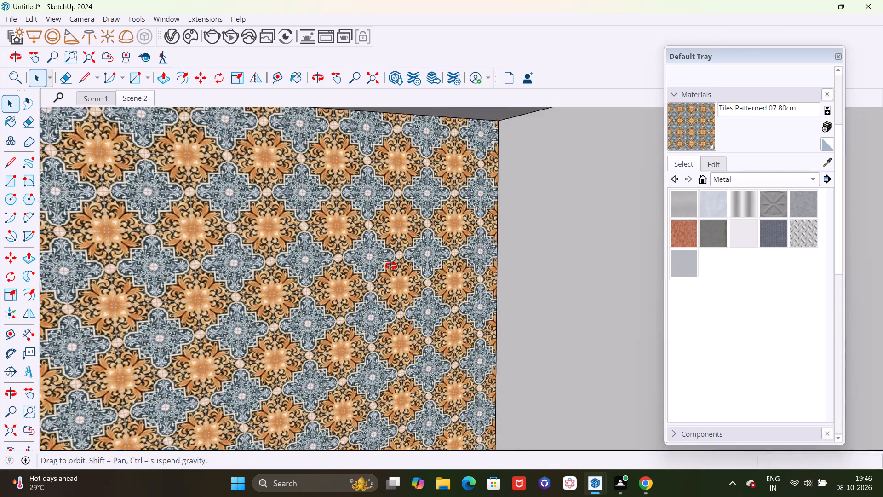
middle_drag(391, 266, 571, 263)
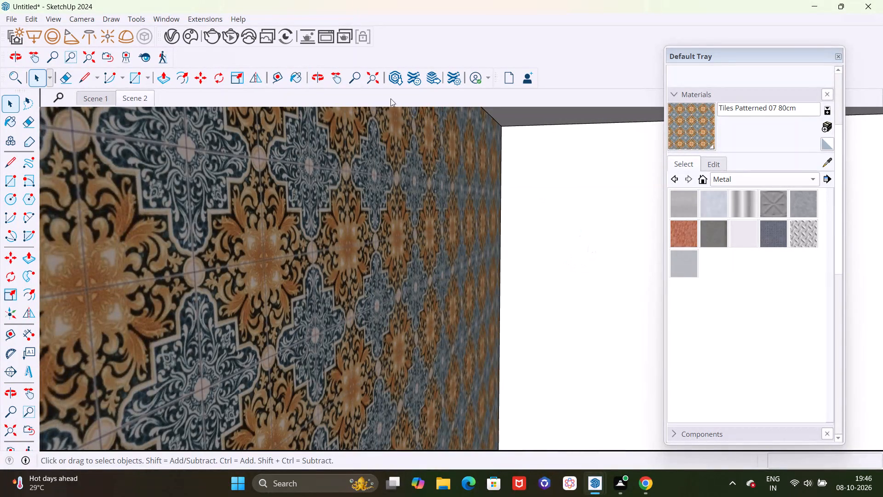
click(334, 79)
drag(620, 276, 228, 195)
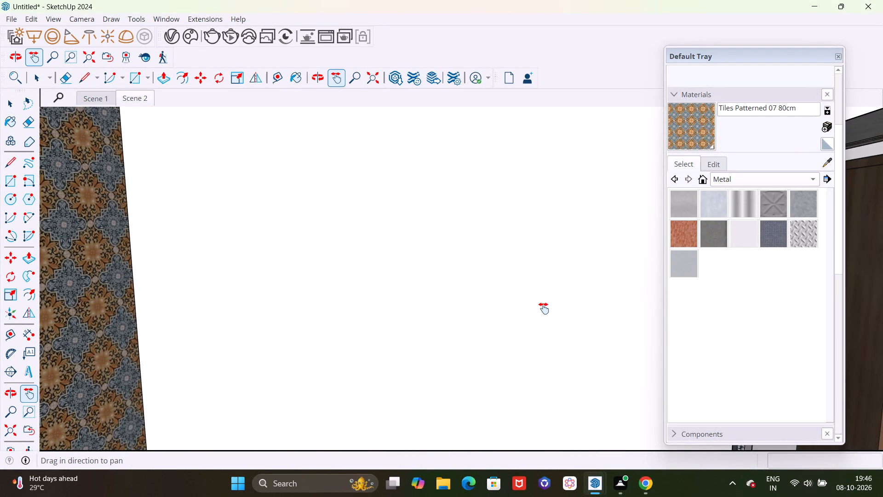
drag(546, 308, 384, 146)
drag(324, 316, 682, 297)
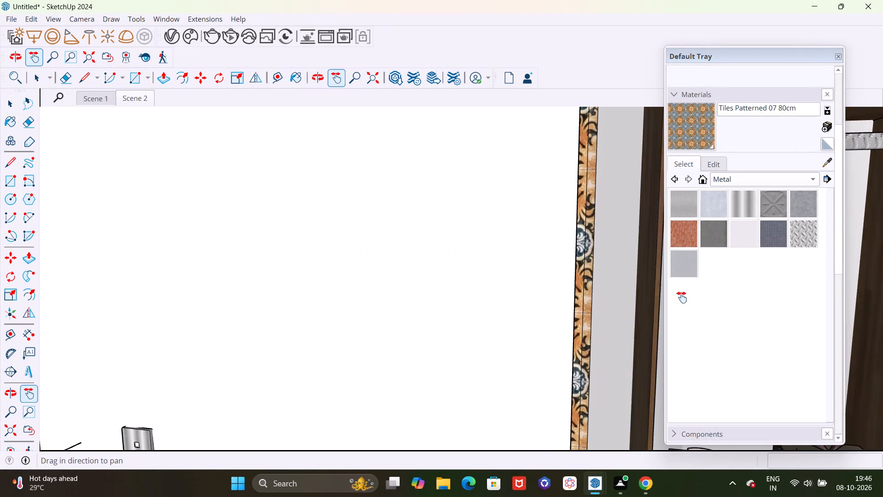
drag(682, 297, 882, 296)
drag(213, 295, 375, 281)
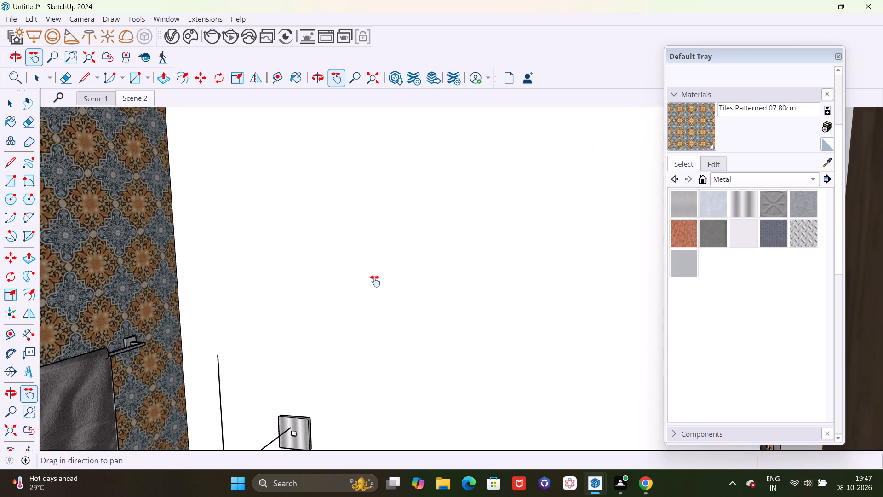
drag(375, 281, 119, 209)
ctrl+middle_drag(129, 246, 150, 248)
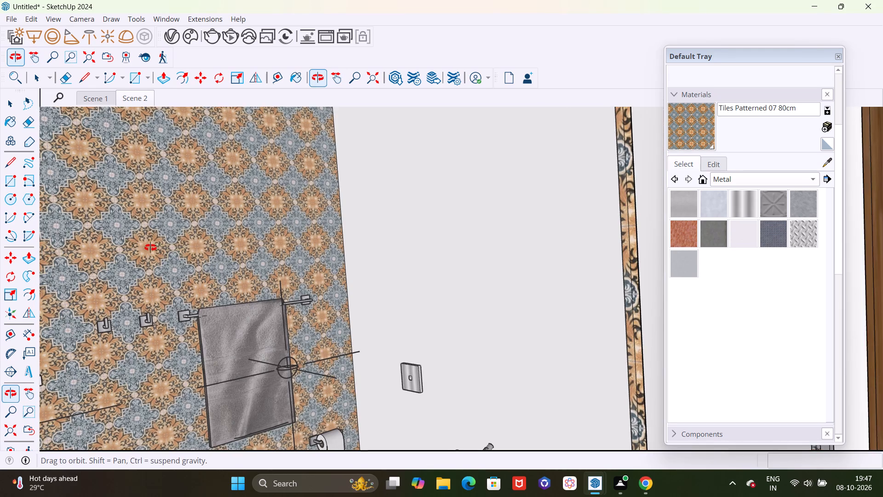
ctrl+middle_drag(150, 248, 211, 256)
scroll(220, 248, down, 16)
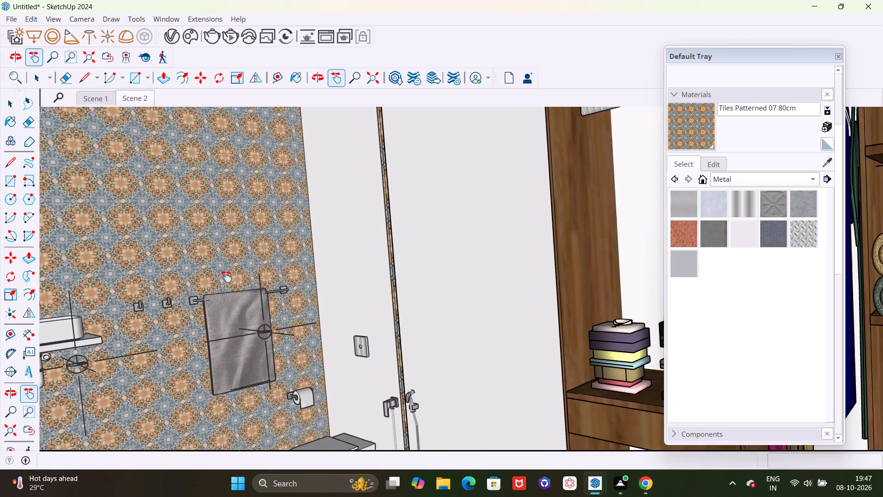
scroll(226, 277, down, 20)
scroll(226, 277, down, 19)
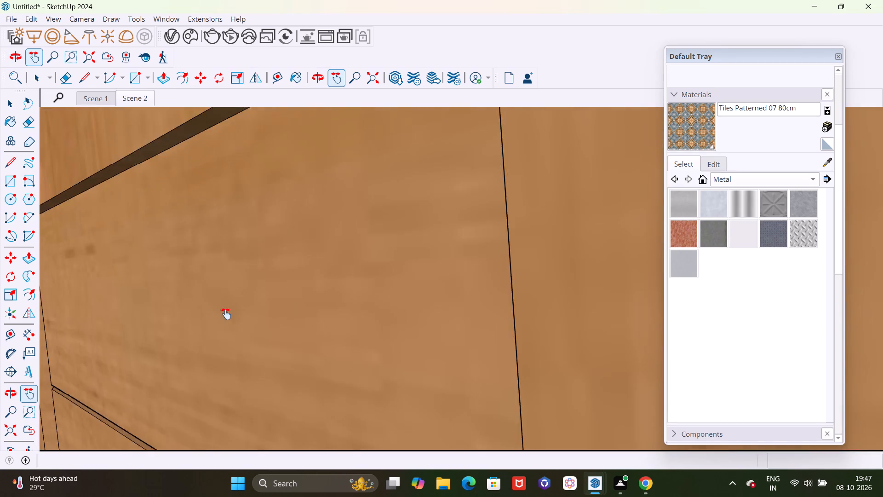
scroll(226, 314, down, 20)
scroll(226, 314, down, 17)
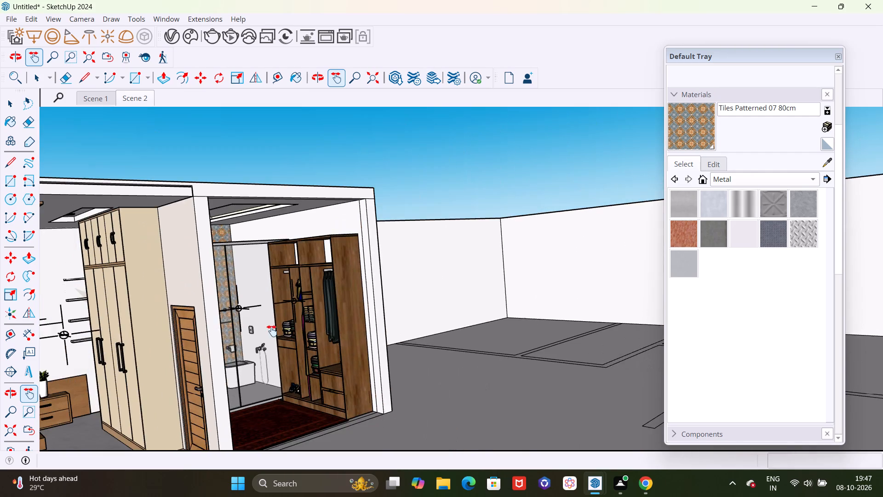
middle_drag(261, 338, 130, 362)
scroll(285, 309, up, 10)
scroll(253, 287, down, 1)
middle_drag(255, 289, 292, 295)
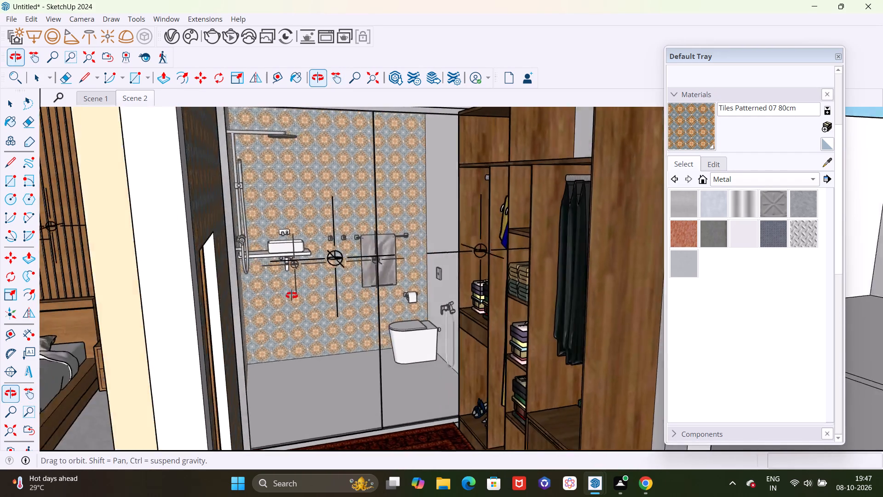
middle_drag(292, 295, 335, 296)
scroll(353, 285, up, 5)
middle_drag(419, 287, 214, 289)
scroll(96, 220, down, 7)
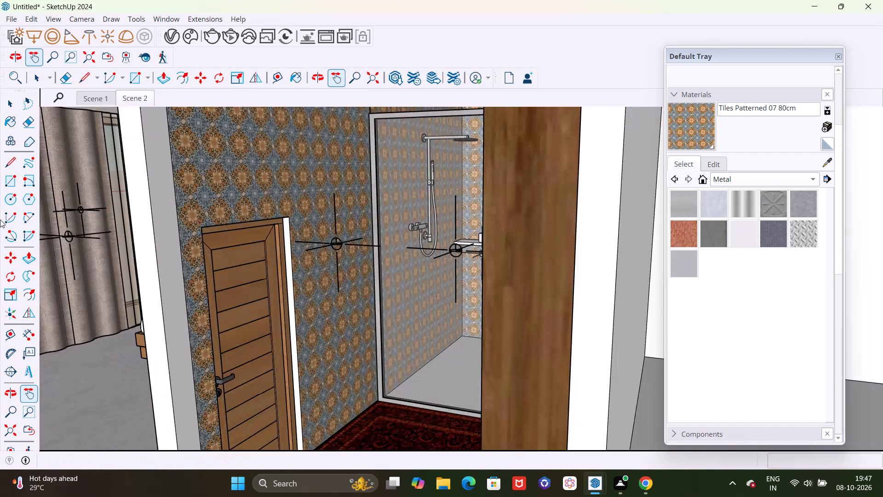
scroll(0, 220, down, 4)
scroll(0, 173, down, 19)
middle_drag(228, 272, 287, 266)
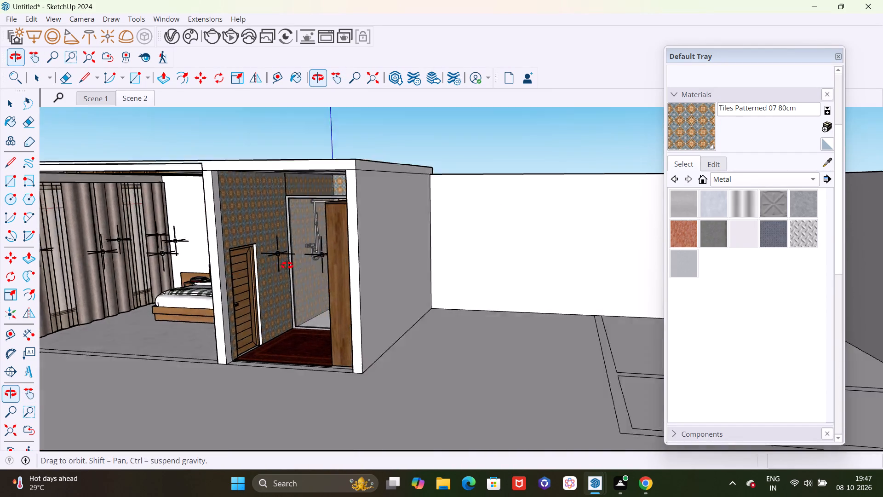
middle_drag(287, 266, 309, 261)
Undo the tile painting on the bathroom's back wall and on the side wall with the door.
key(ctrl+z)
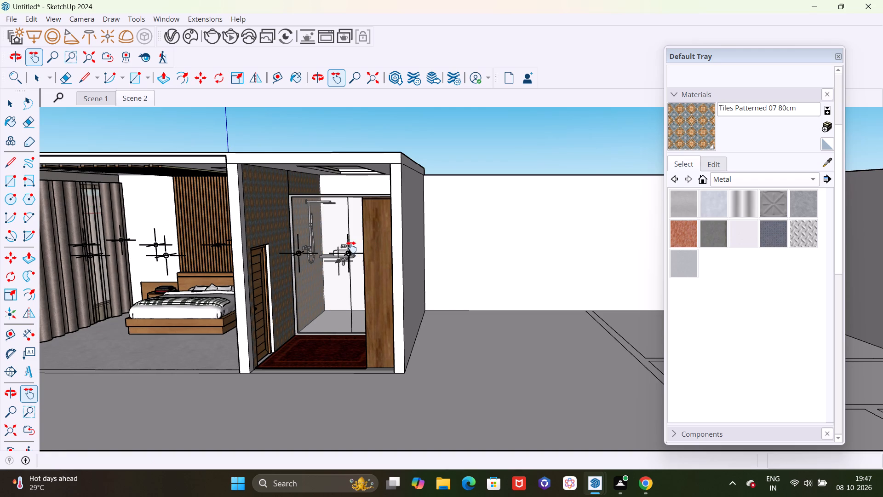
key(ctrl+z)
Erase the vertical dividing line above the shower screen frame on the side wall with the door.
scroll(304, 187, up, 10)
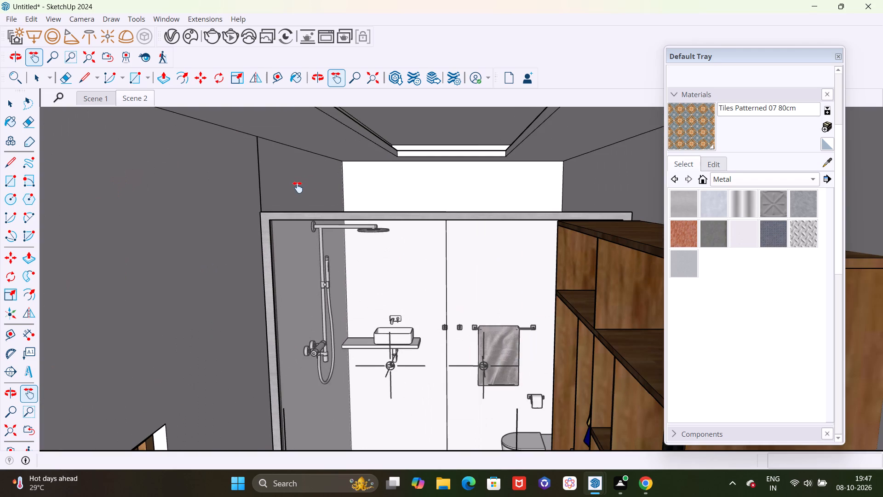
key(space)
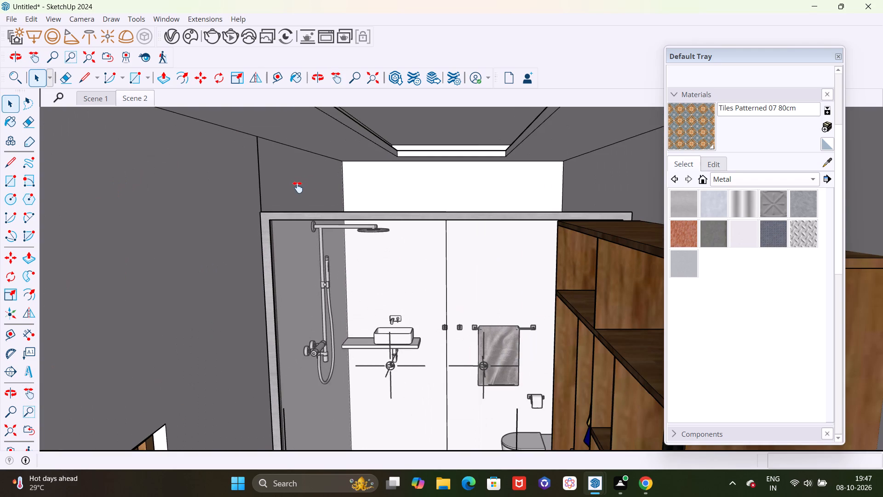
key(e)
drag(272, 178, 241, 191)
scroll(247, 201, down, 9)
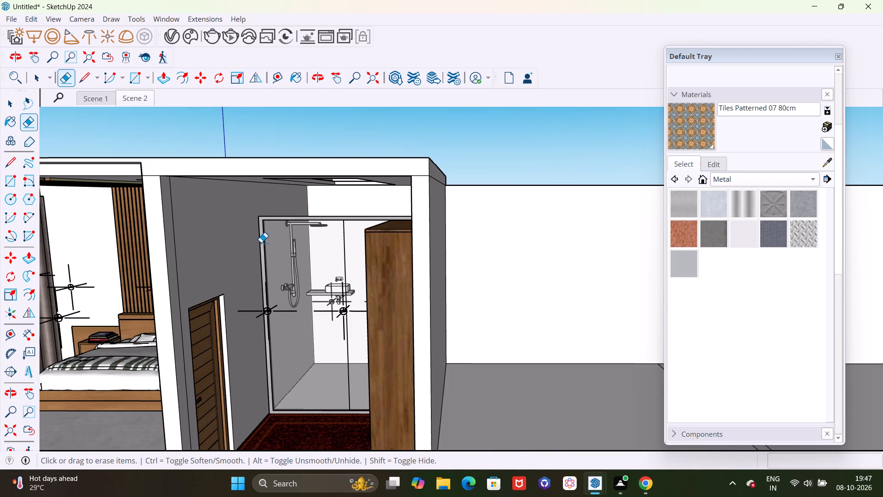
key(space)
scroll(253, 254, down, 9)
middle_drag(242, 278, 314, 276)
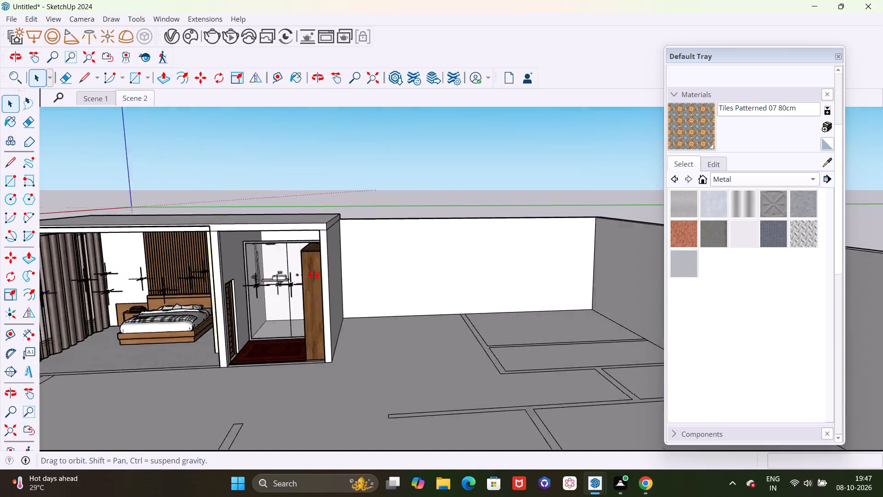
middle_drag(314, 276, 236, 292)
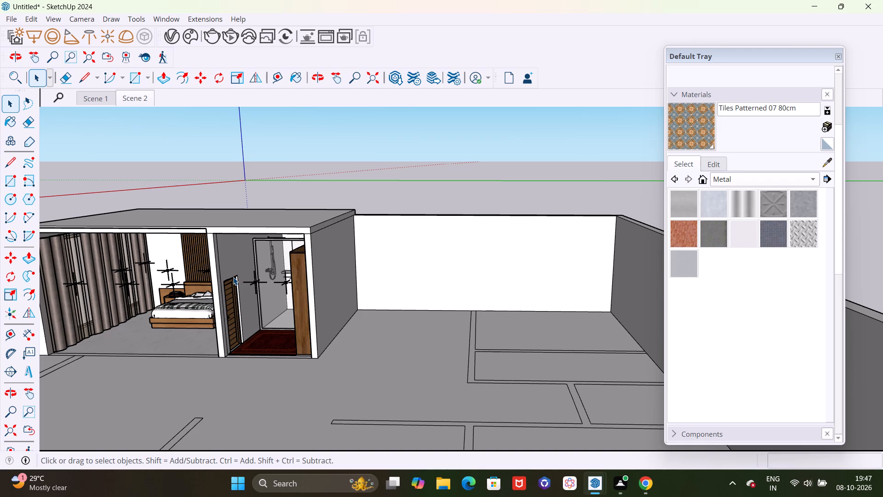
Examine the bedroom, dressing area and bathroom through the open front of the house model.
scroll(233, 277, down, 11)
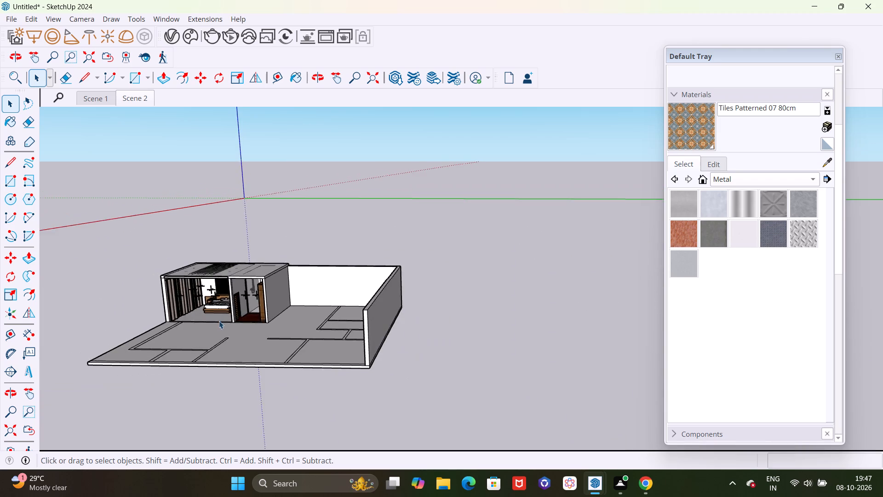
middle_drag(224, 321, 316, 309)
scroll(140, 340, up, 11)
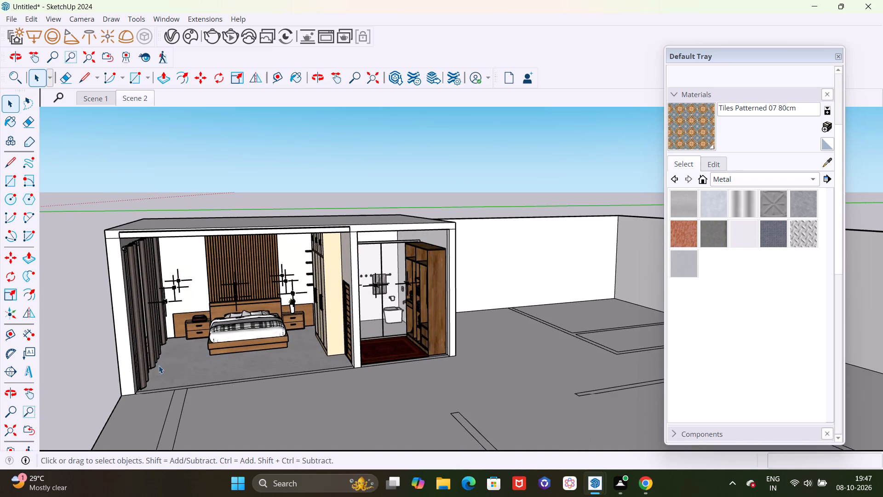
middle_drag(226, 342, 226, 347)
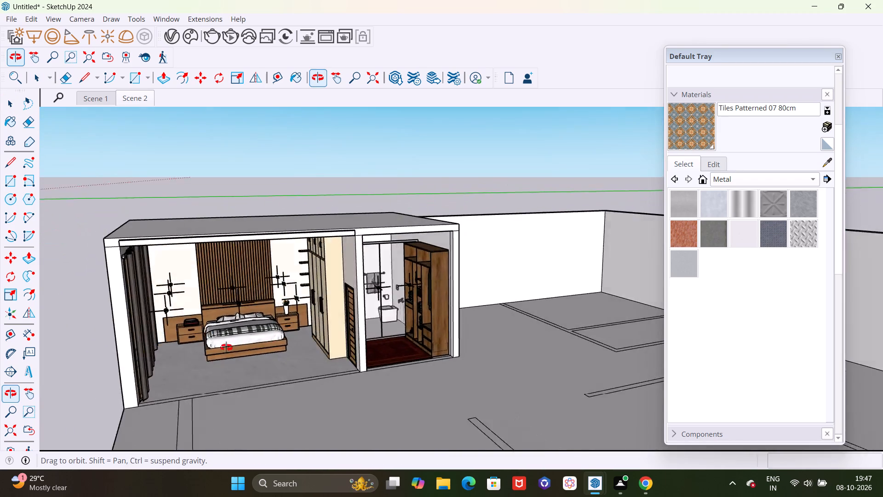
middle_drag(226, 347, 200, 312)
scroll(310, 300, up, 5)
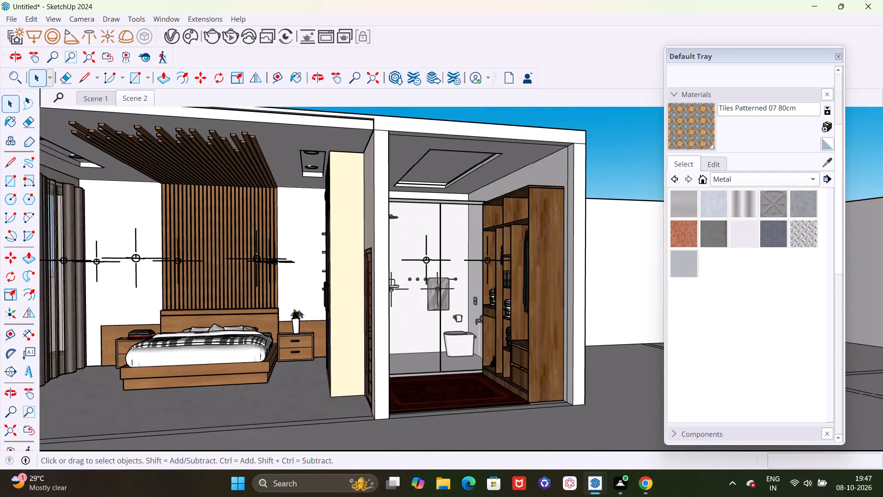
scroll(292, 314, down, 4)
middle_drag(259, 329, 293, 346)
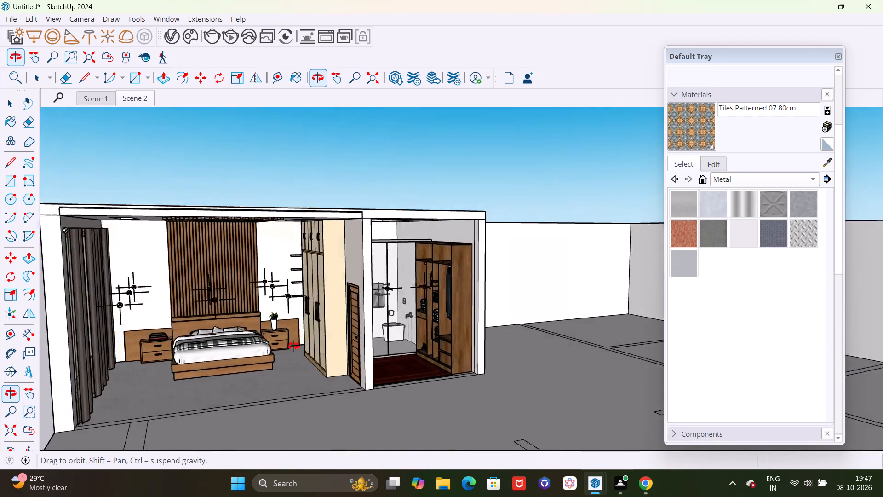
middle_drag(293, 346, 170, 350)
scroll(329, 293, up, 3)
scroll(329, 293, down, 4)
middle_drag(338, 289, 352, 309)
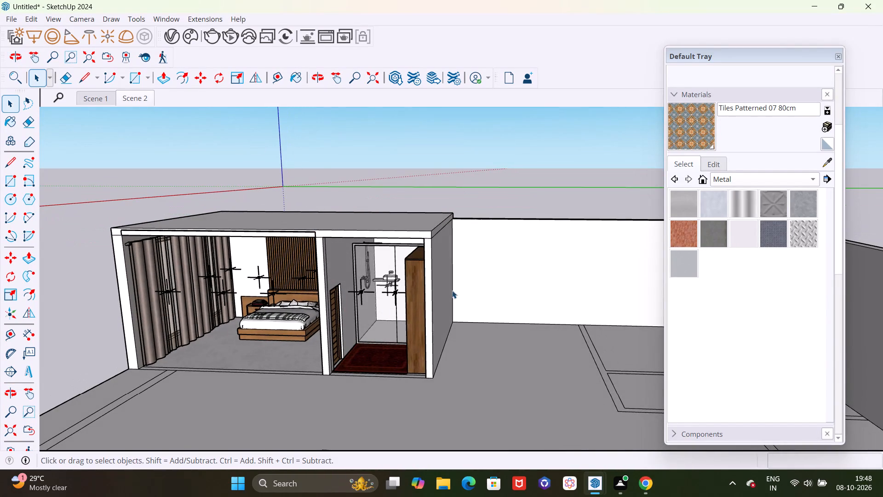
Search the Chaos Cosmos material library for "floor tiles".
click(176, 39)
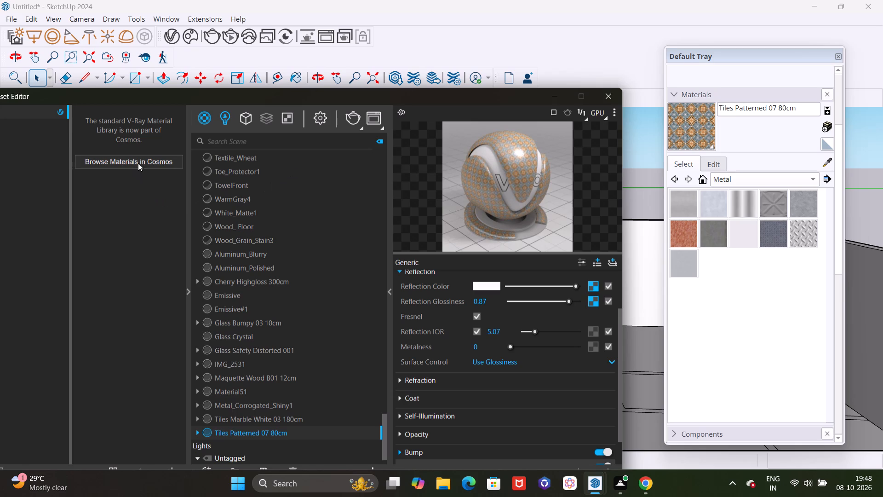
click(138, 163)
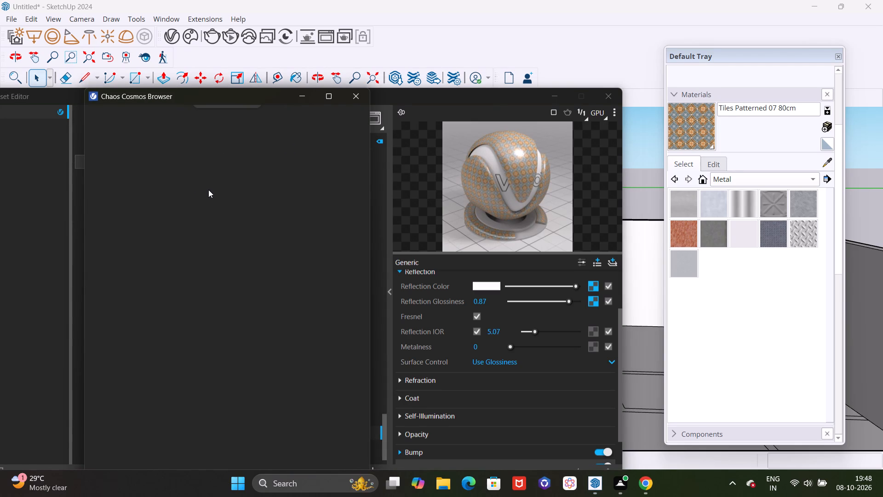
click(353, 94)
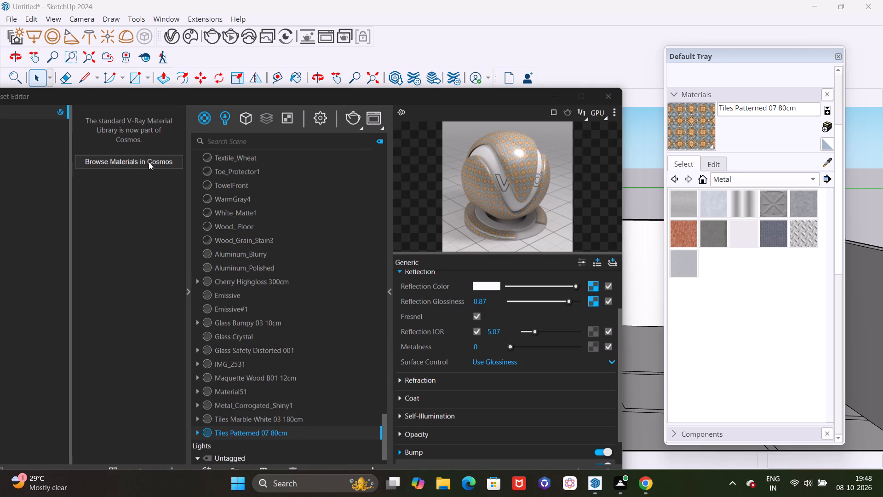
click(149, 162)
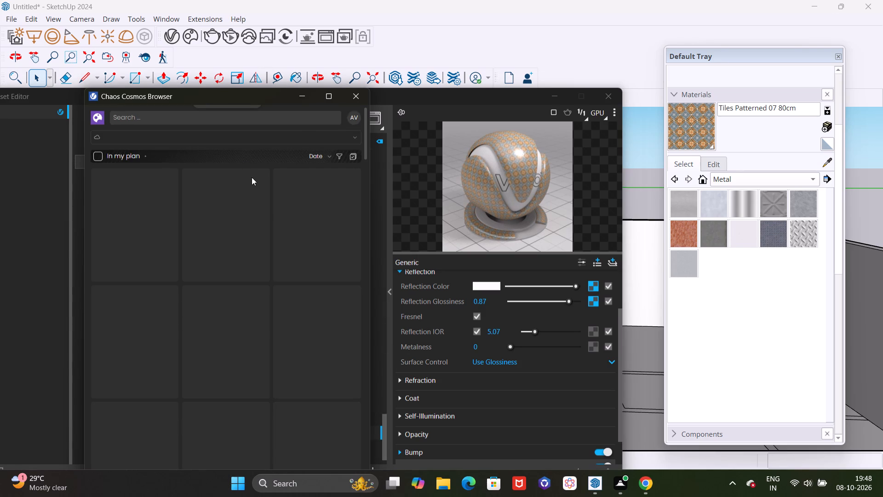
click(157, 162)
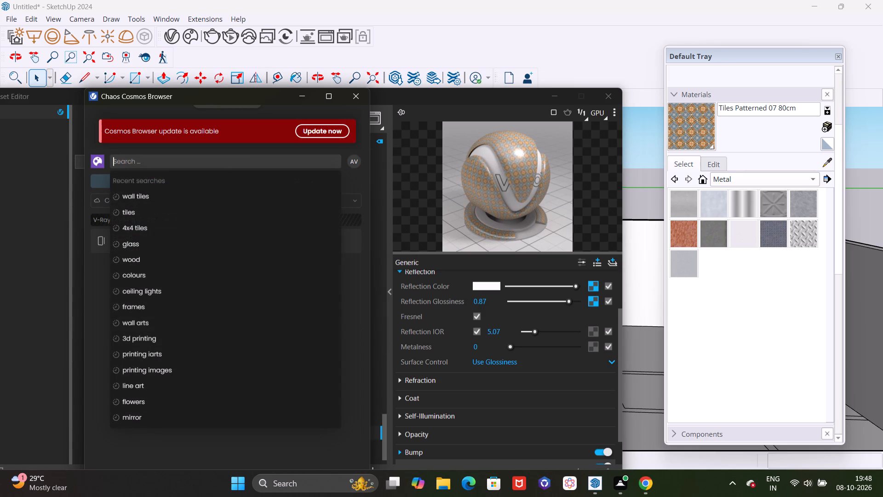
text(floor)
key(space)
text(tiles)
key(Return)
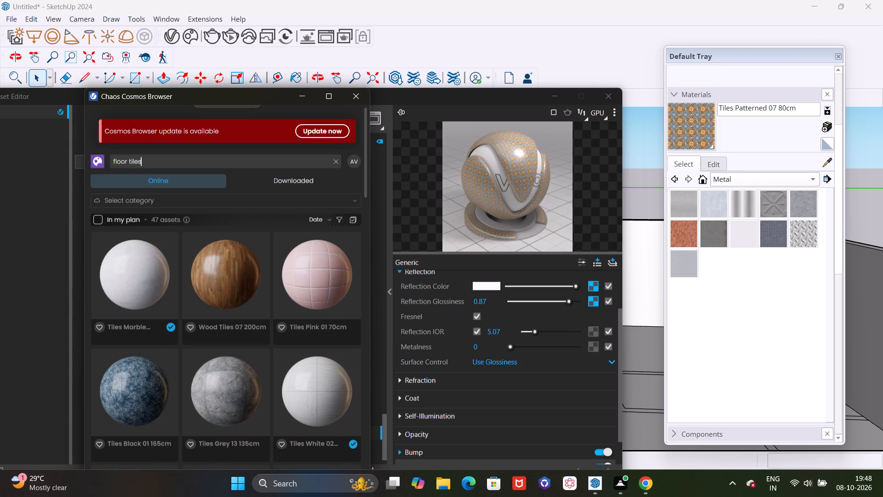
Look through the floor tile materials in the Cosmos results for one that suits the bathroom floor.
scroll(270, 279, down, 3)
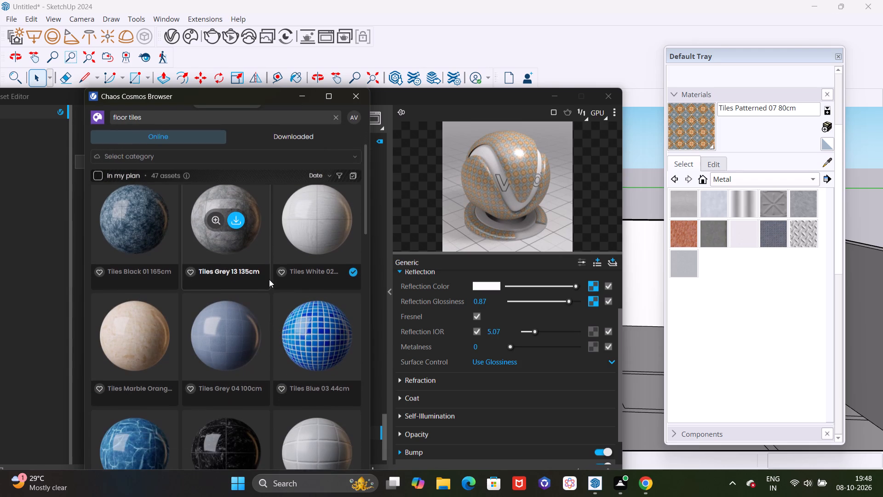
scroll(269, 279, down, 6)
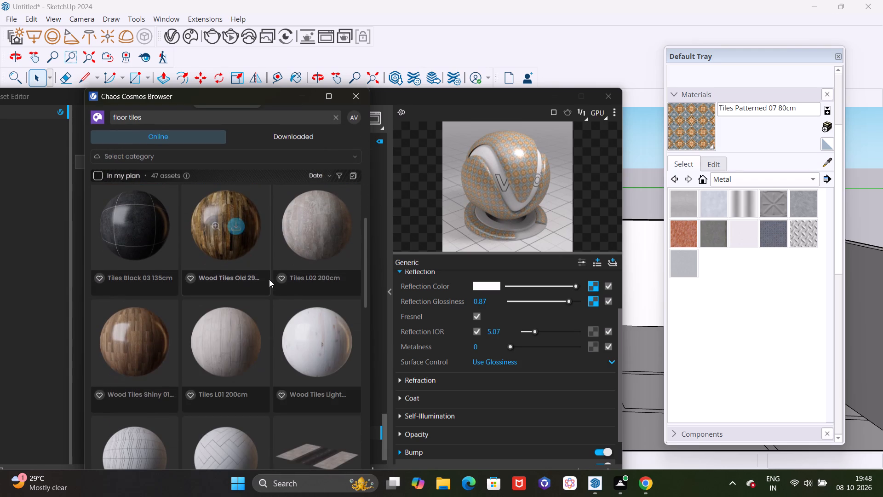
scroll(269, 280, down, 2)
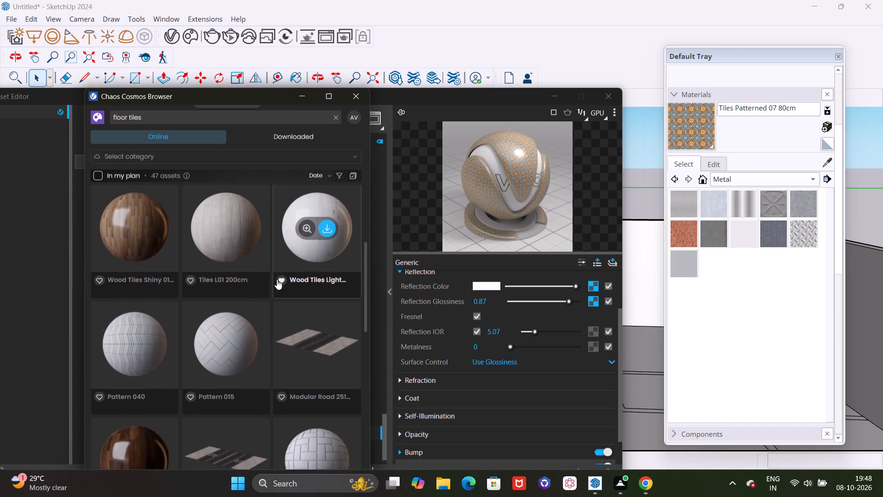
scroll(277, 279, down, 3)
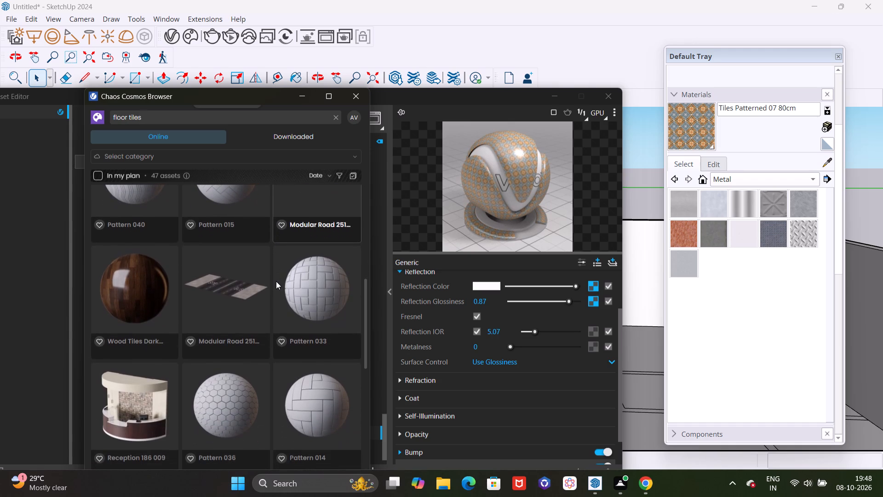
scroll(276, 281, down, 4)
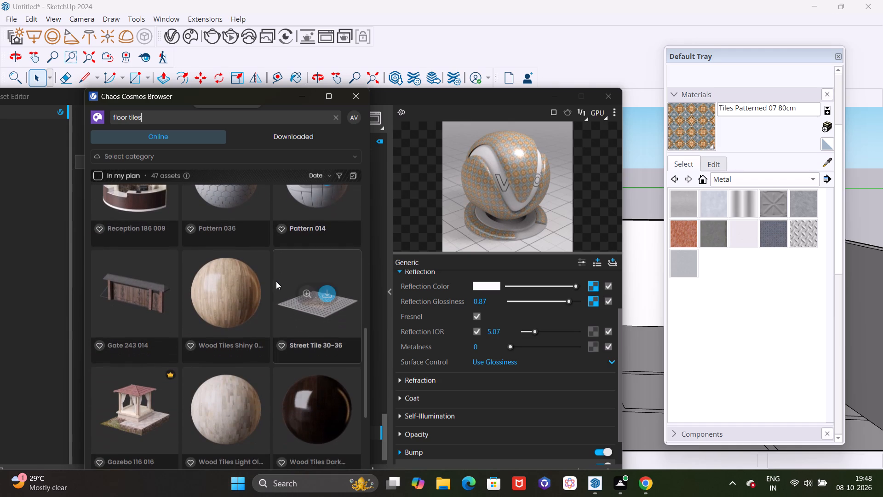
scroll(276, 281, down, 8)
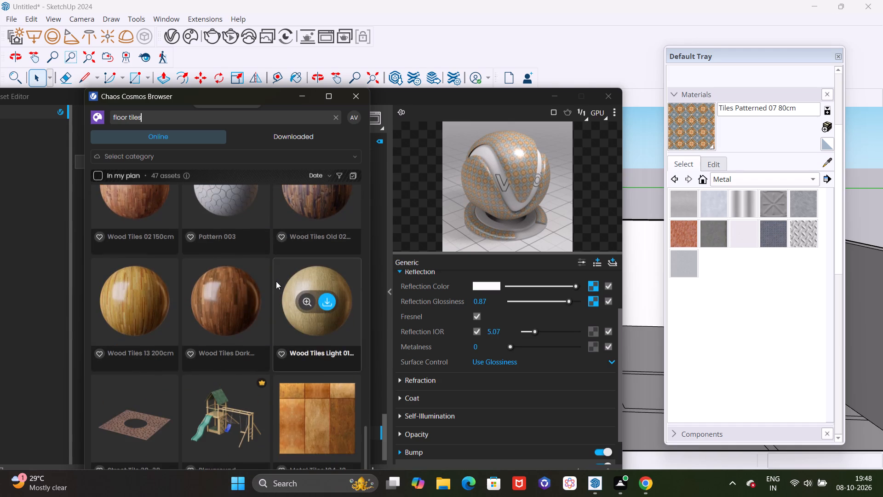
scroll(276, 281, up, 18)
scroll(273, 290, up, 12)
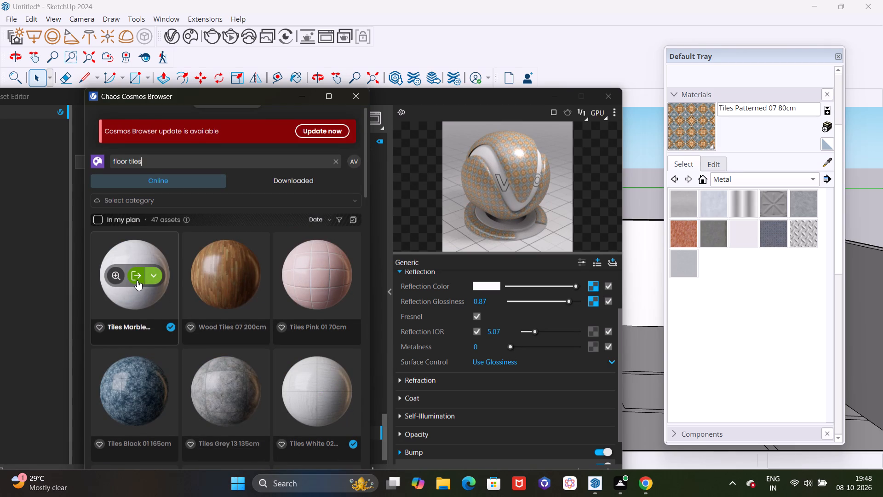
Download the Tiles Grey 13 135cm material from Cosmos and import it into the scene.
scroll(299, 281, down, 3)
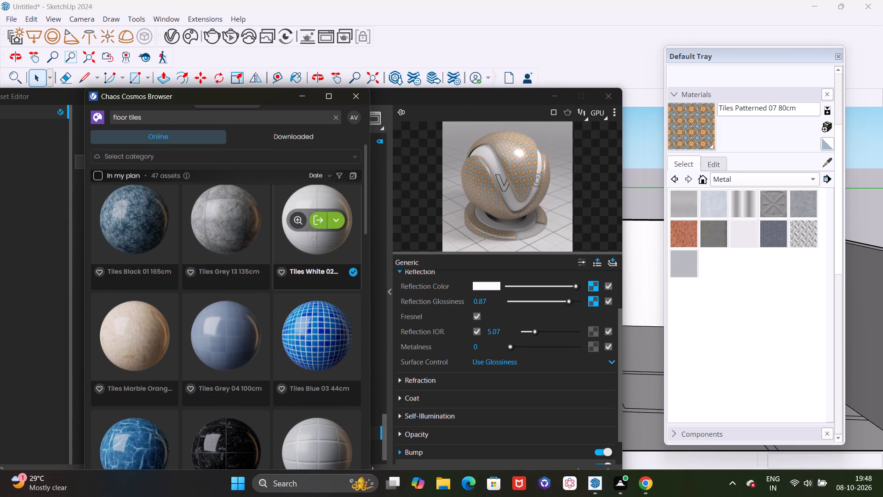
scroll(299, 281, down, 1)
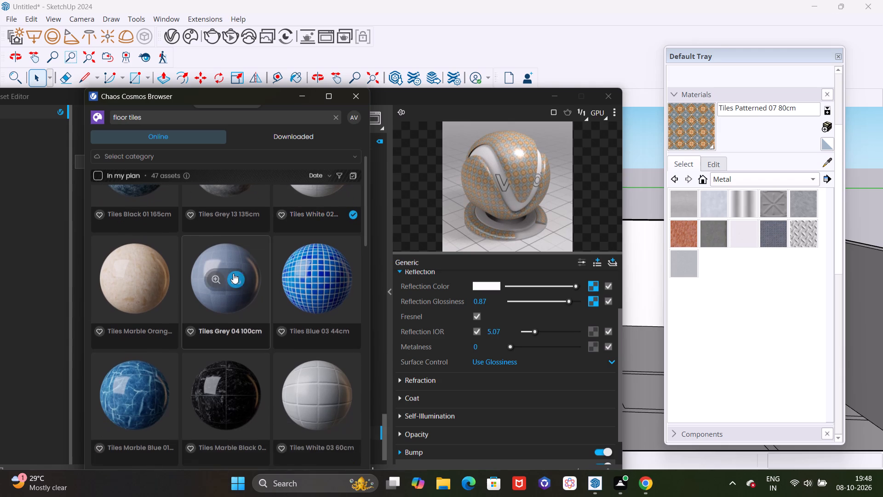
scroll(233, 274, up, 2)
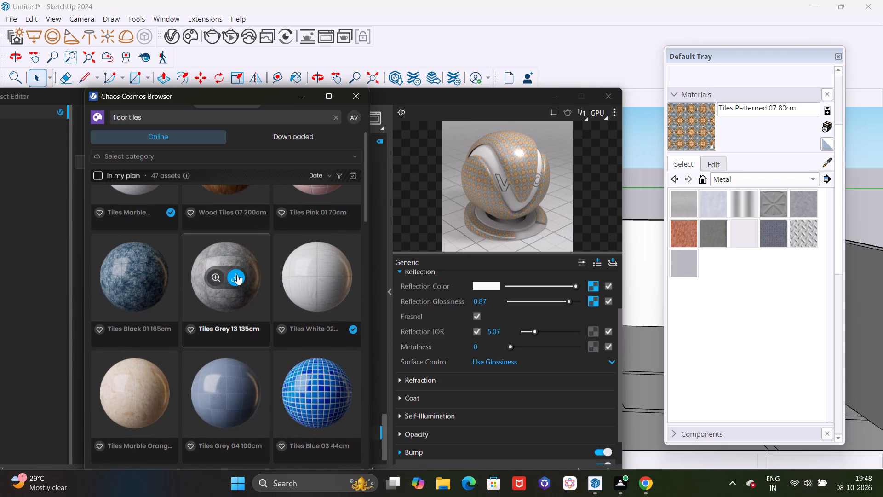
click(237, 275)
click(228, 278)
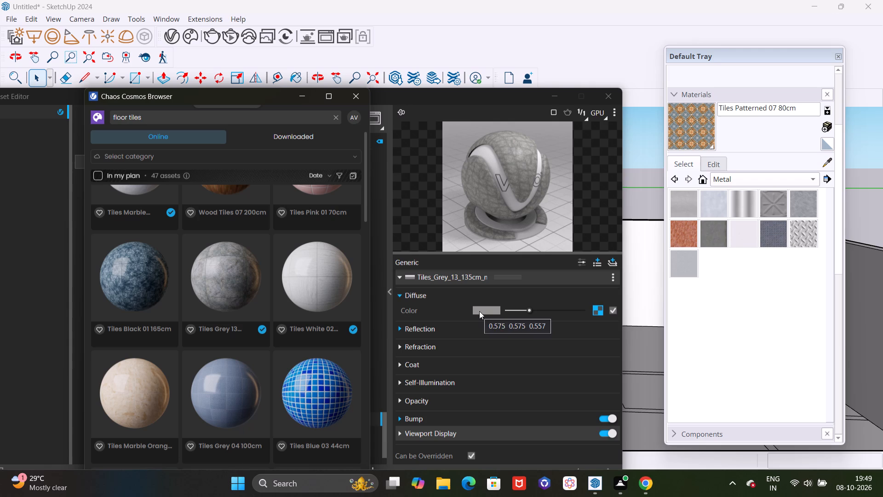
Set the reflection colour of the Tiles Grey 13 135cm material to pure white.
click(468, 330)
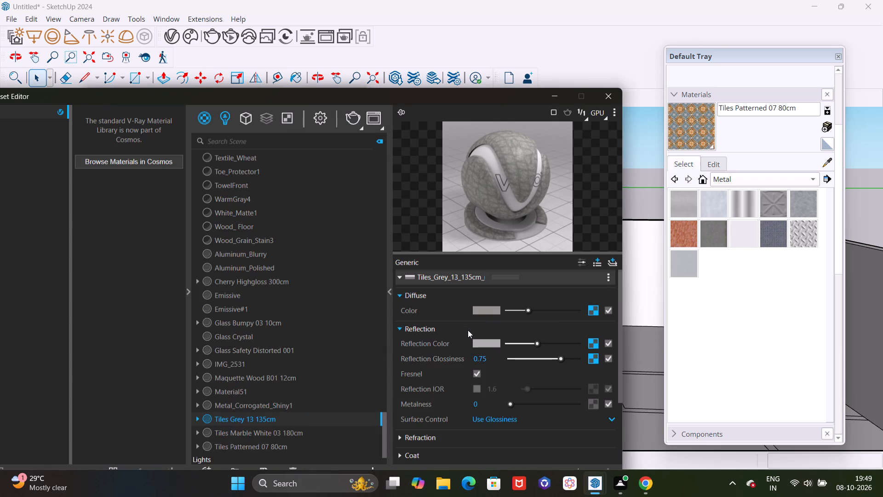
click(480, 341)
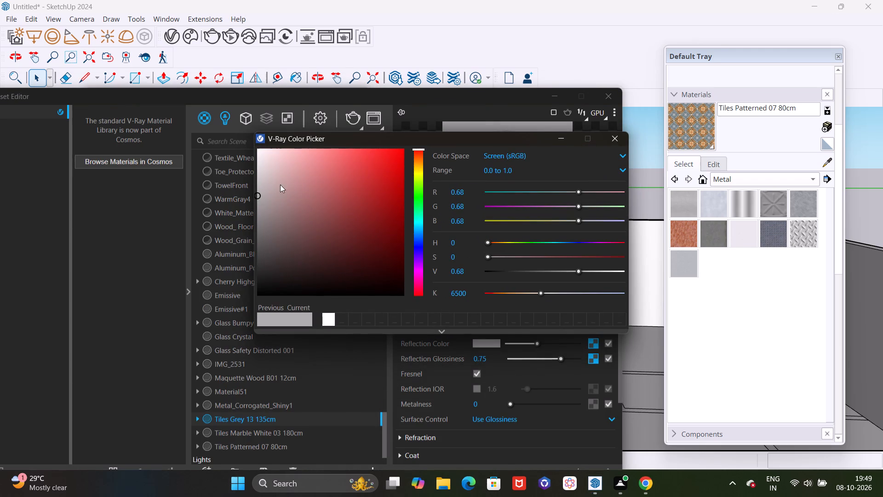
drag(256, 194, 257, 148)
click(619, 134)
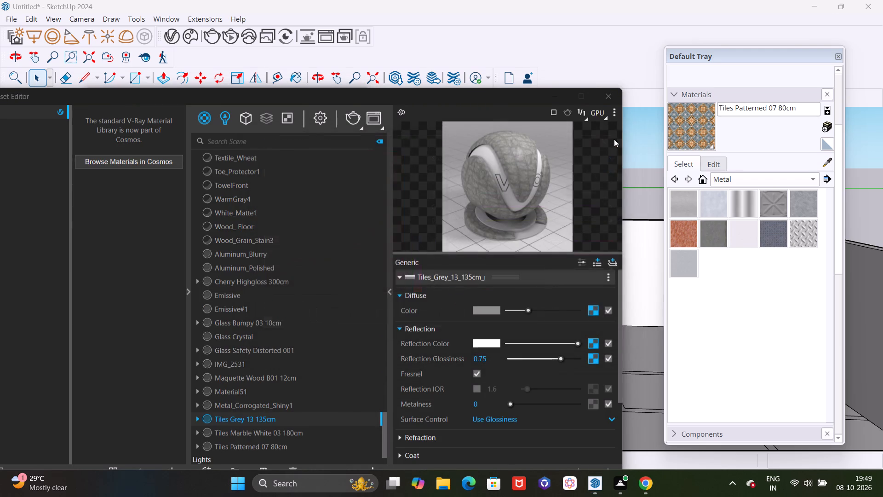
Switch the material preview from the sphere to the floor scene.
click(612, 111)
click(580, 159)
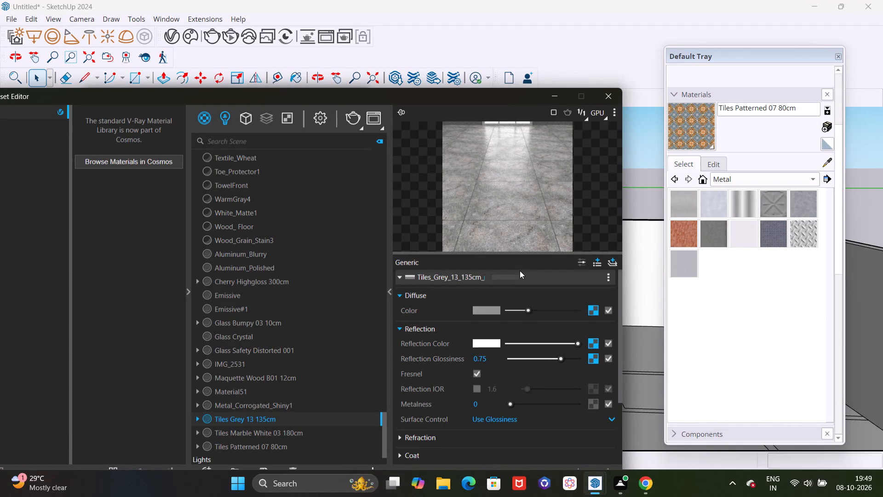
Enable Reflection IOR for the Tiles Grey 13 135cm material and raise it to about 4.43.
scroll(520, 271, down, 1)
click(478, 332)
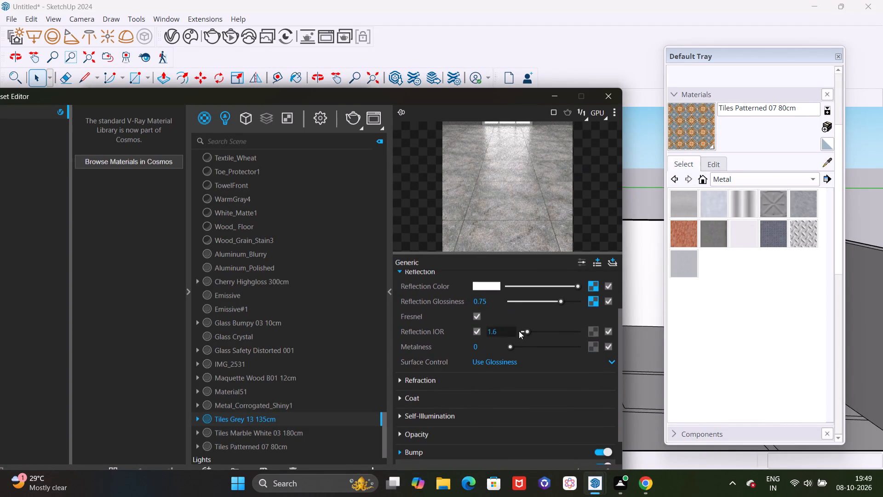
drag(526, 330, 533, 333)
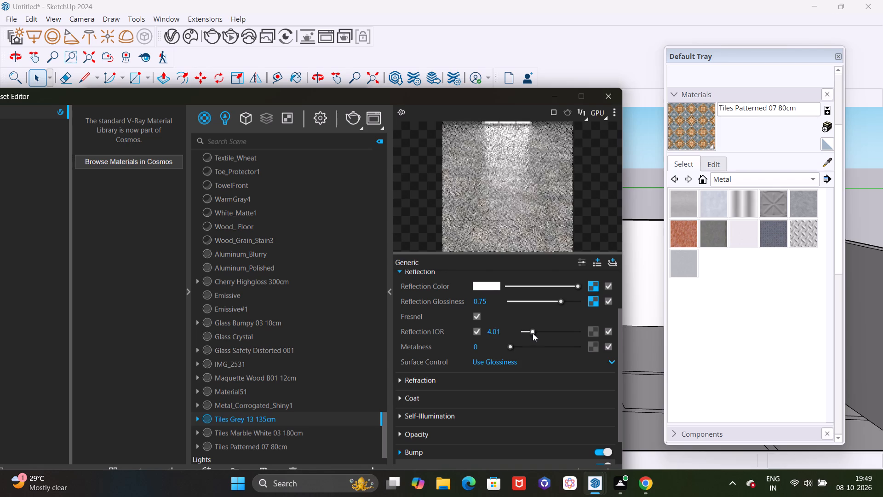
drag(533, 333, 533, 334)
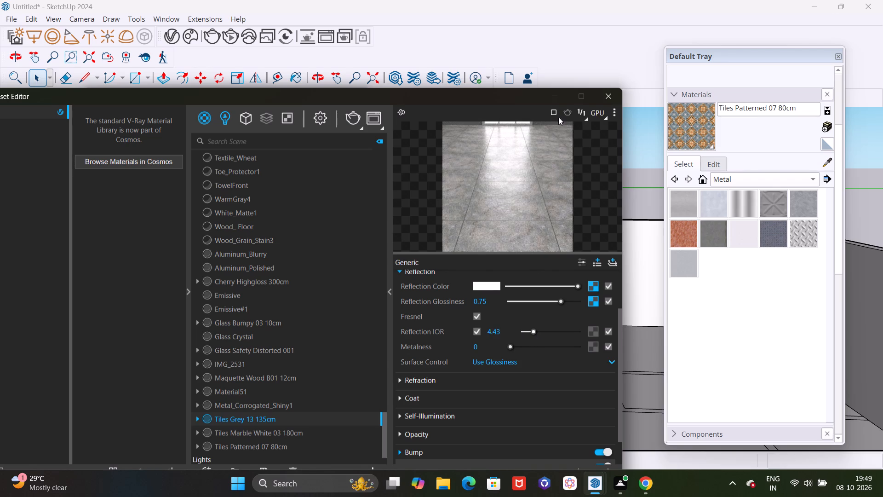
Paint the bathroom floor behind the glass shower partition with the Tiles Grey 13 135cm material.
click(363, 418)
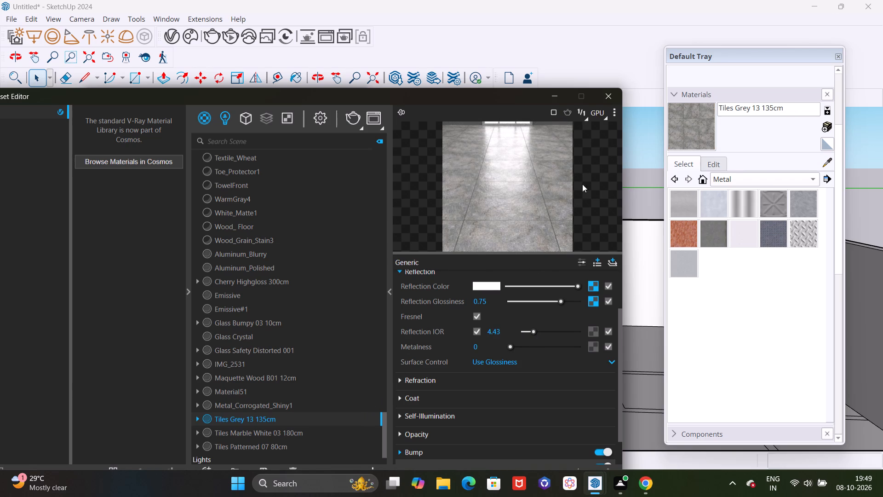
click(685, 128)
click(553, 101)
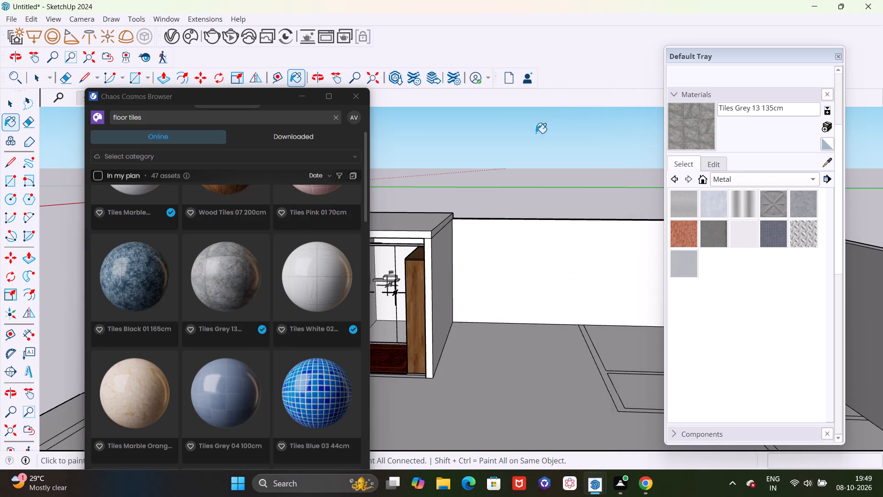
click(303, 93)
scroll(387, 347, up, 6)
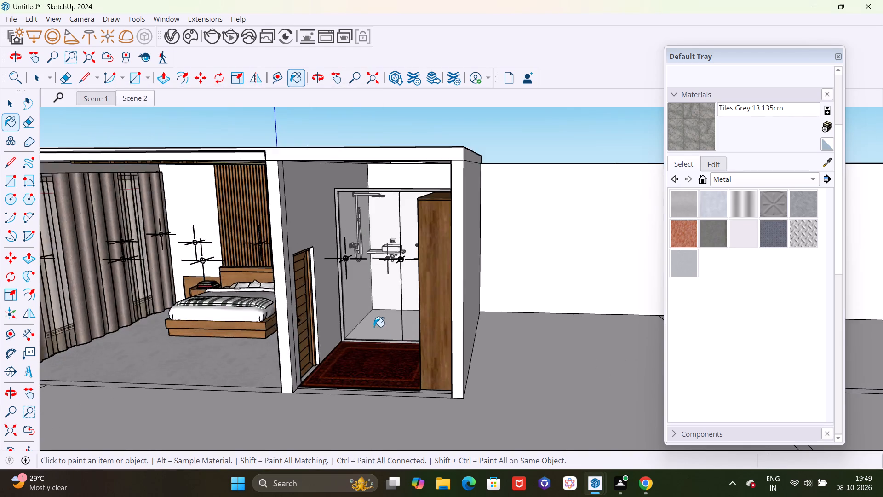
scroll(374, 327, up, 8)
middle_drag(374, 323, 400, 377)
scroll(400, 376, up, 20)
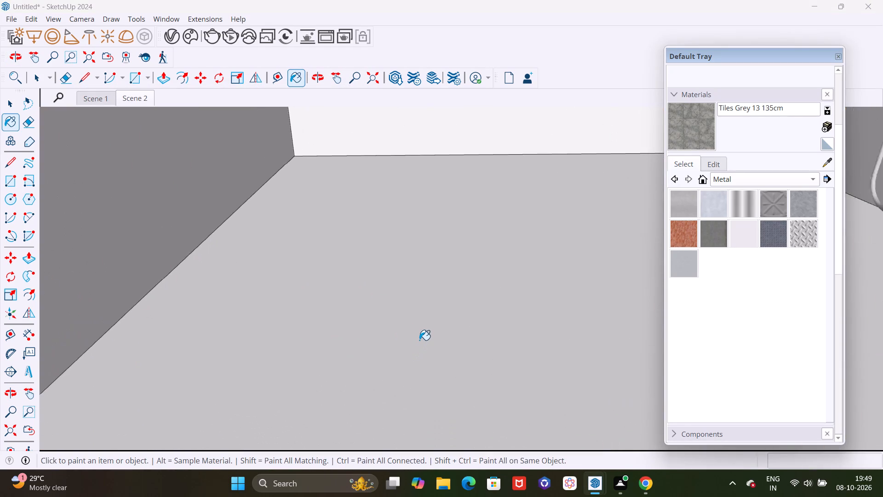
scroll(419, 340, up, 20)
scroll(419, 340, up, 20)
scroll(419, 340, up, 2)
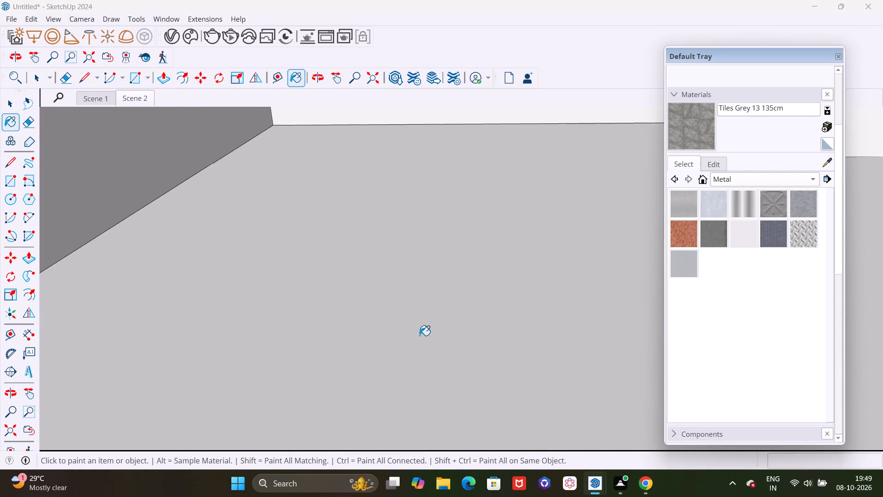
scroll(419, 335, up, 20)
scroll(419, 335, up, 6)
click(423, 310)
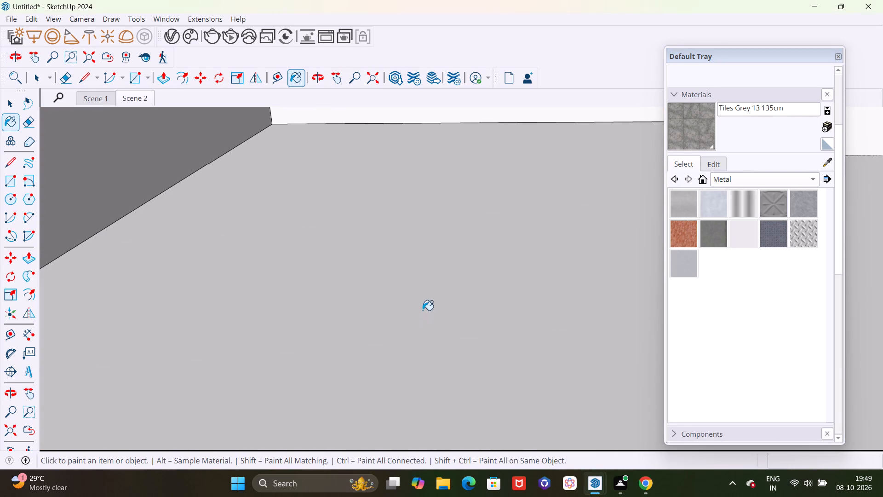
click(424, 298)
scroll(424, 298, up, 15)
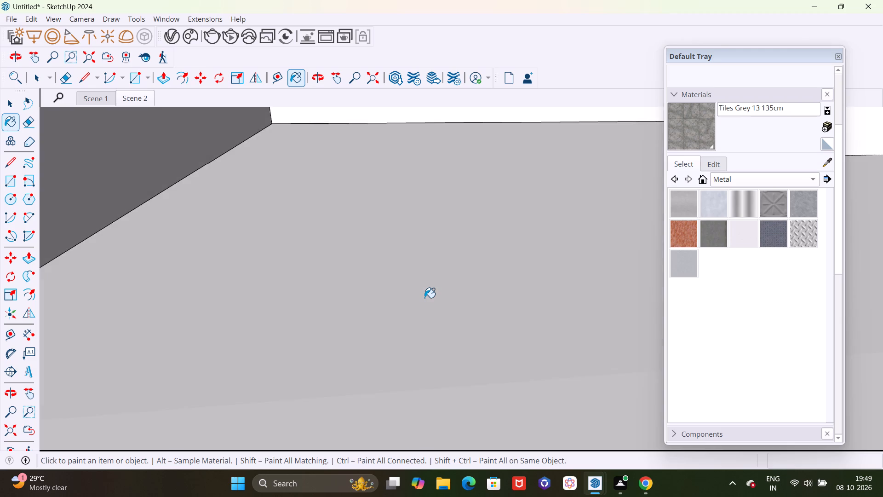
scroll(424, 298, up, 10)
click(425, 297)
Examine the tiled bathroom floor, the shower and basin walls and the adjoining dressing area from several angles.
scroll(424, 305, down, 11)
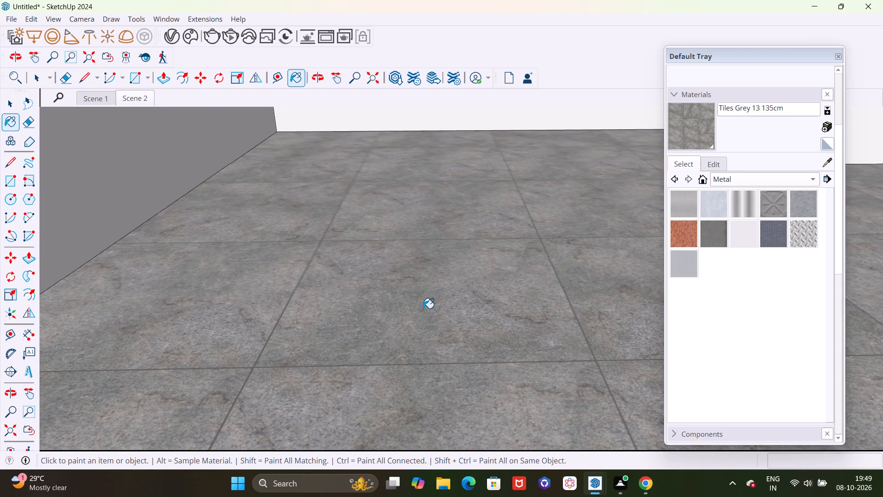
scroll(415, 317, down, 18)
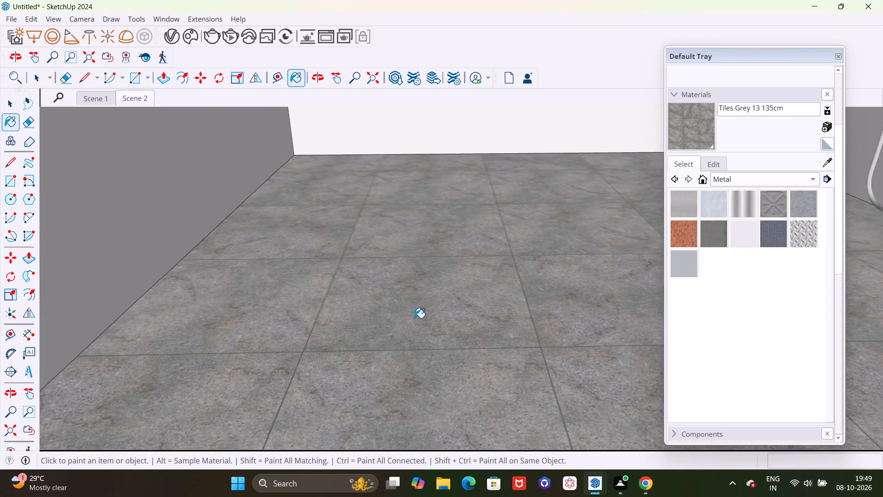
scroll(414, 318, down, 20)
scroll(391, 316, down, 5)
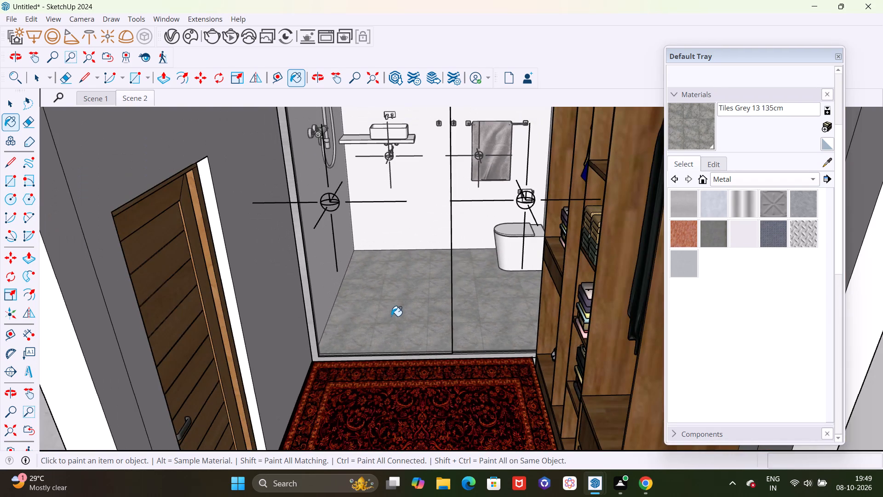
scroll(391, 316, up, 2)
scroll(352, 330, down, 10)
middle_drag(360, 327, 464, 295)
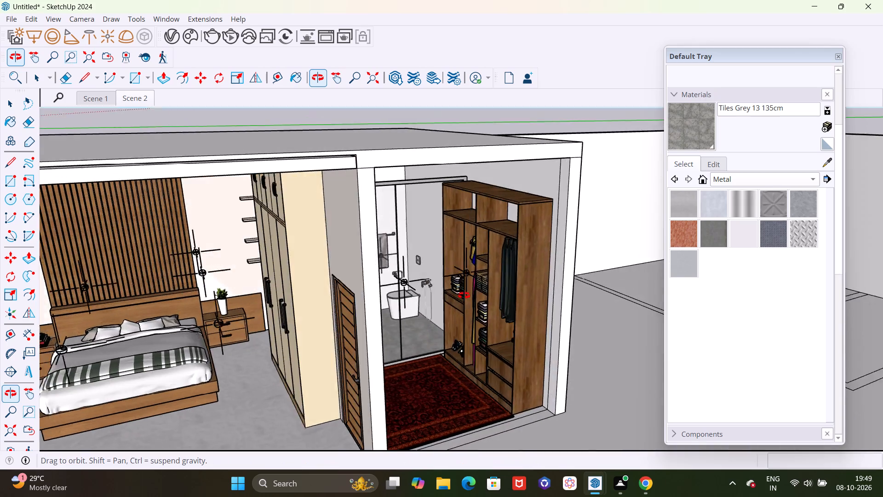
middle_drag(464, 295, 412, 269)
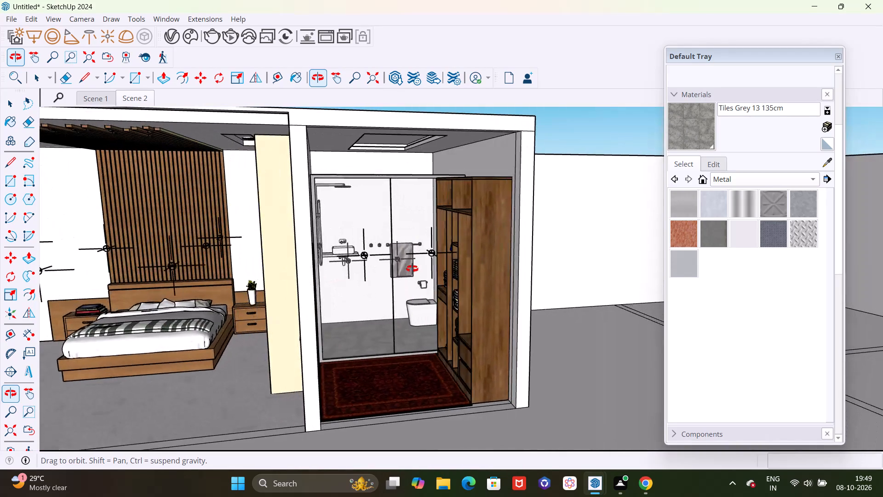
middle_drag(412, 269, 413, 269)
scroll(396, 185, up, 5)
middle_drag(404, 152, 413, 174)
scroll(436, 145, up, 5)
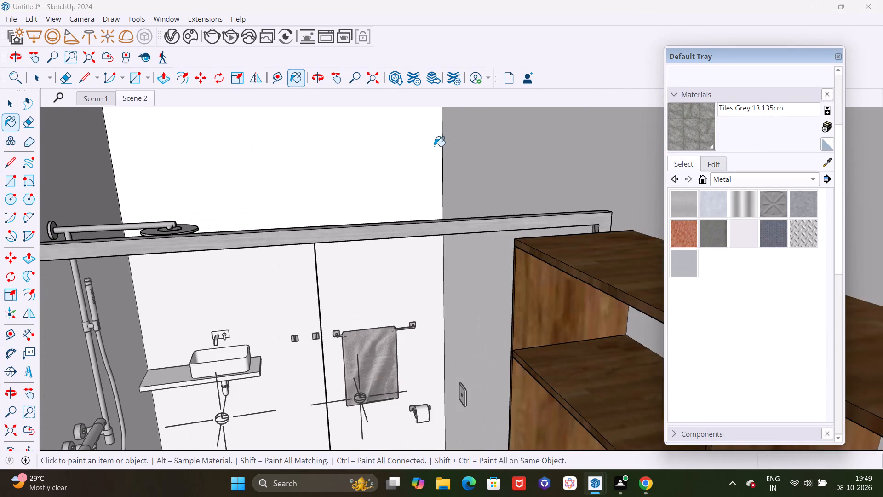
scroll(366, 161, up, 1)
scroll(343, 169, down, 7)
middle_drag(376, 171, 306, 155)
scroll(278, 160, up, 10)
middle_drag(311, 189, 512, 229)
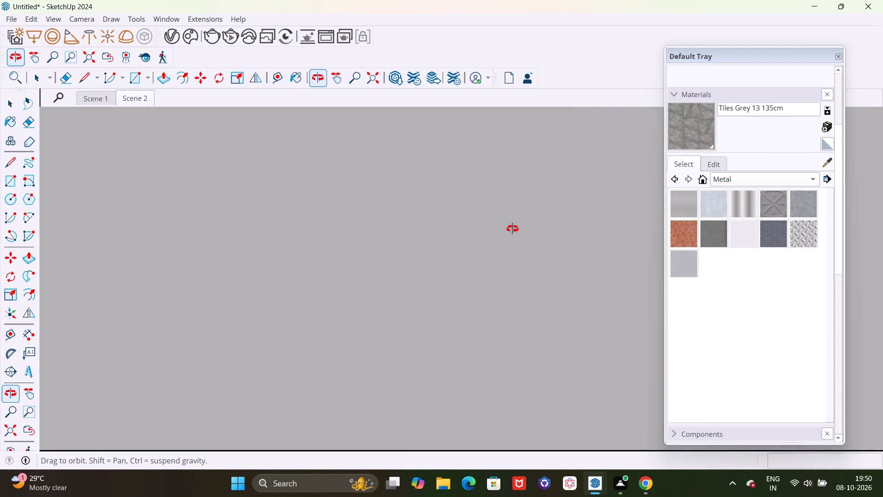
middle_drag(512, 229, 224, 147)
scroll(290, 162, down, 5)
scroll(334, 193, down, 2)
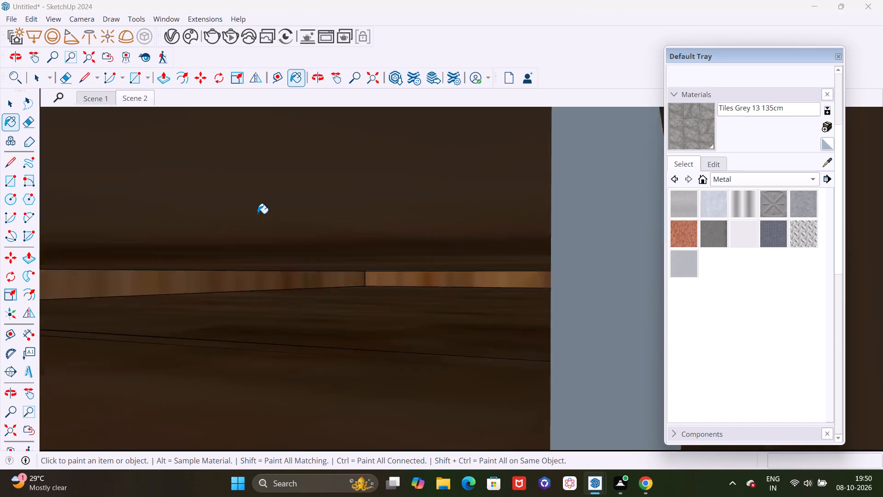
scroll(258, 214, down, 5)
click(374, 78)
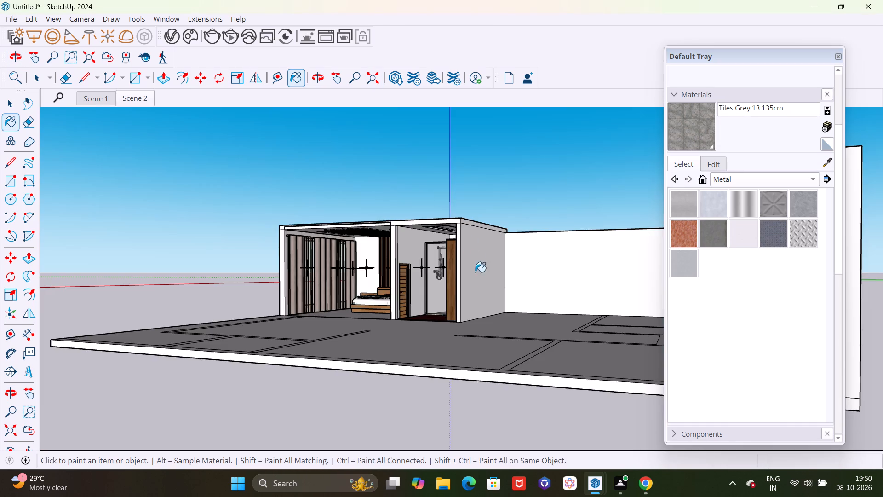
scroll(476, 289, down, 4)
middle_drag(435, 296, 496, 318)
scroll(460, 261, up, 8)
key(space)
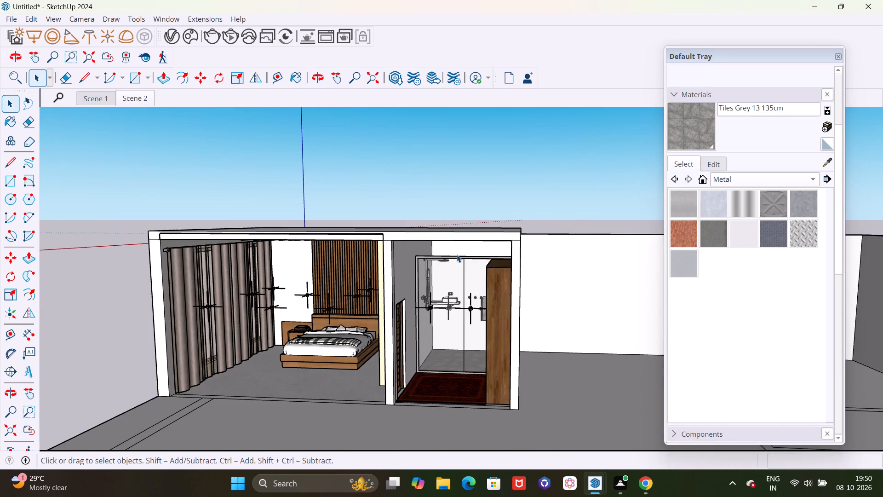
scroll(457, 254, up, 1)
middle_drag(457, 254, 461, 263)
scroll(431, 254, up, 3)
Search Cosmos for wall tiles and import the Tiles Patterned 07 80cm material into the scene.
click(175, 35)
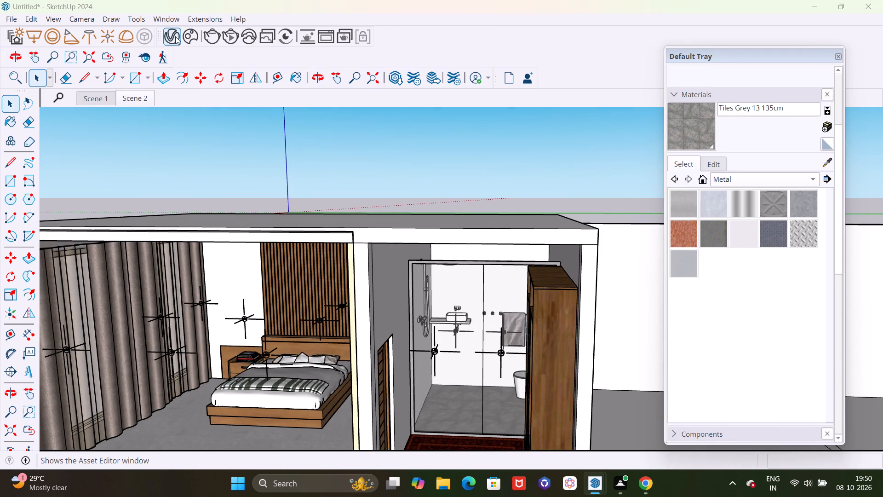
click(169, 165)
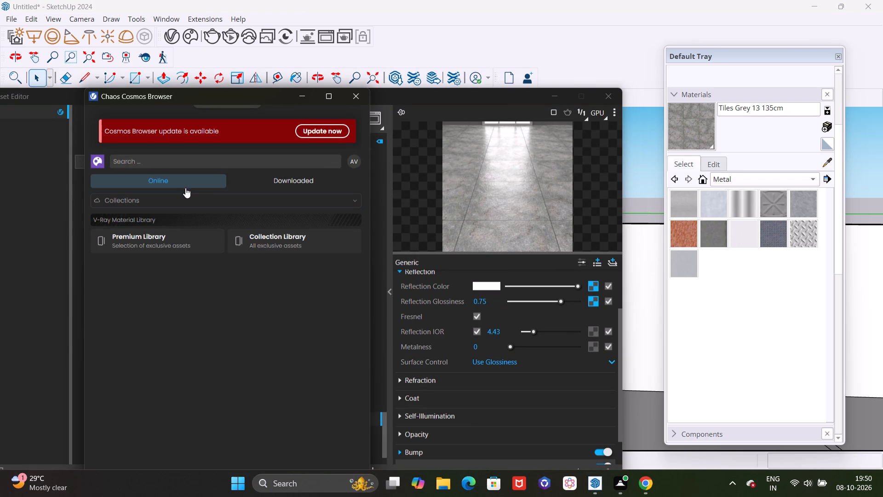
click(222, 163)
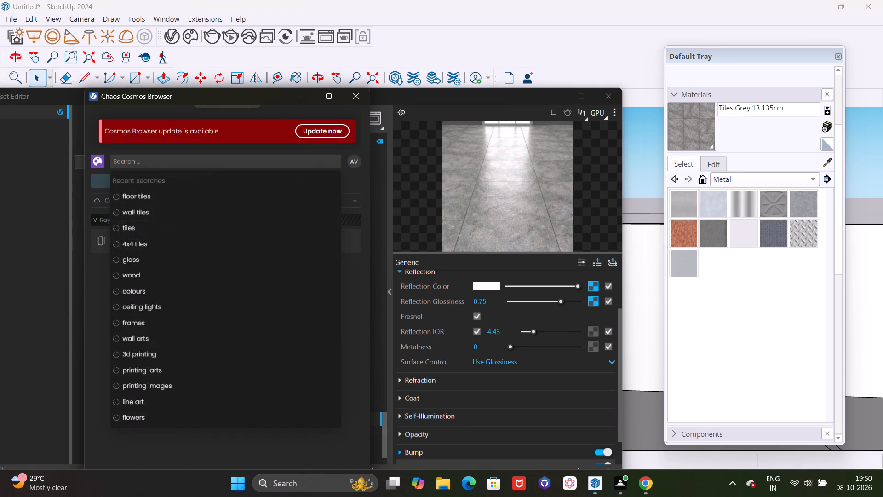
click(207, 211)
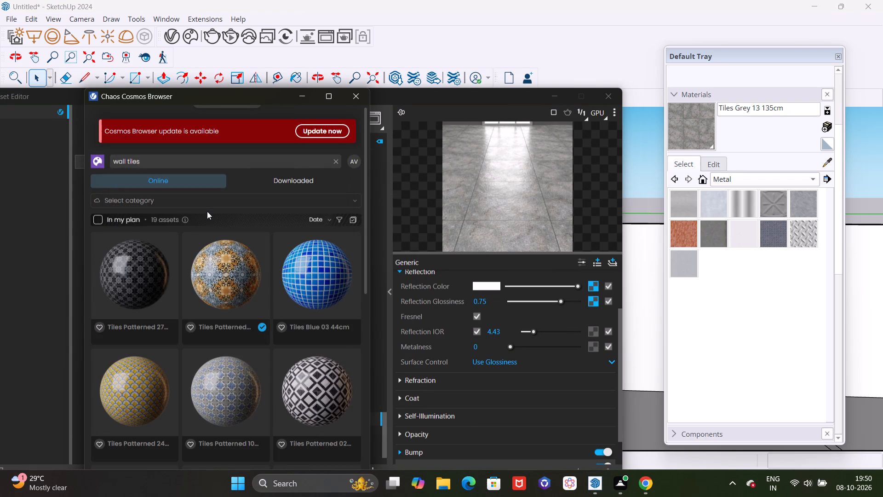
click(232, 280)
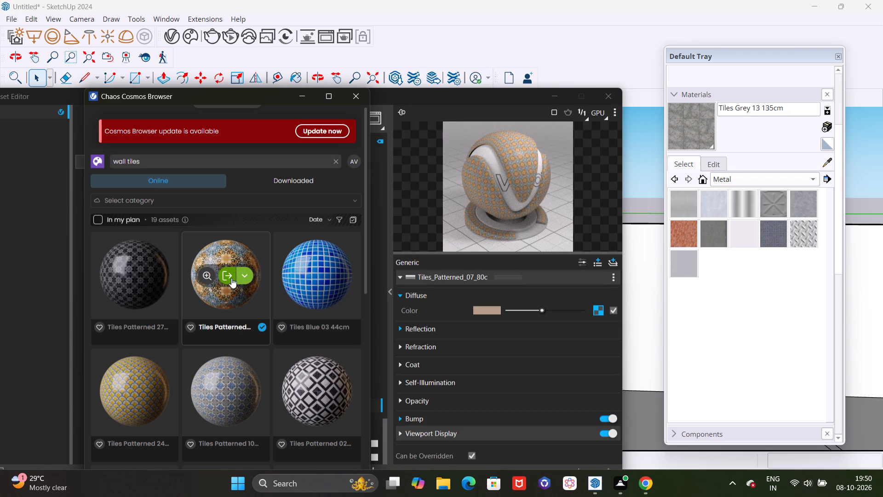
Set the reflection colour of the newly imported Tiles Patterned 07 80cm material to pure white.
click(446, 330)
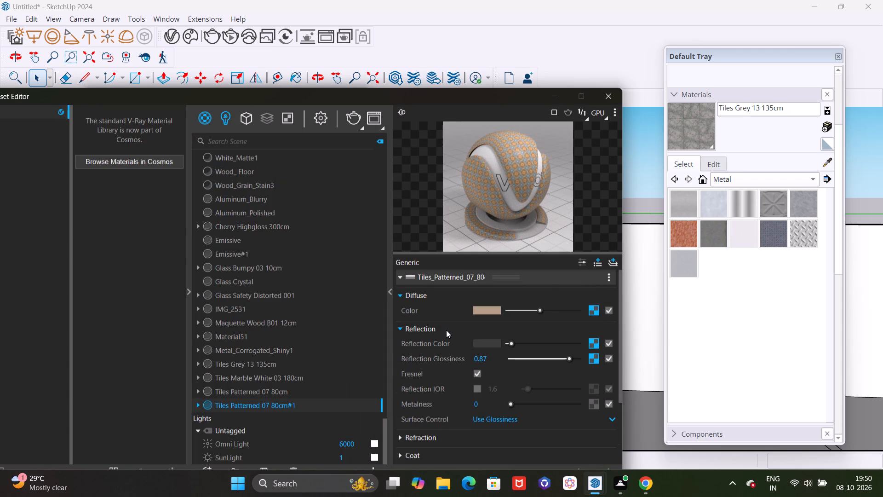
click(488, 344)
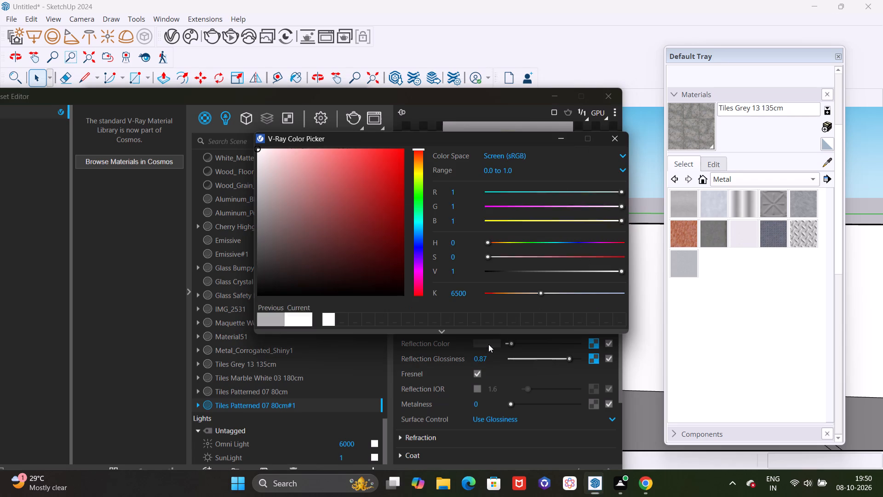
drag(258, 265, 265, 156)
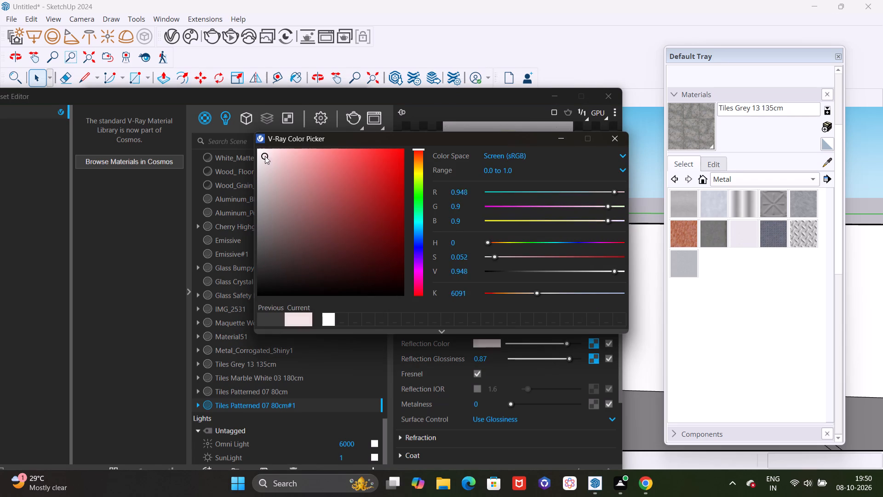
drag(265, 156, 257, 146)
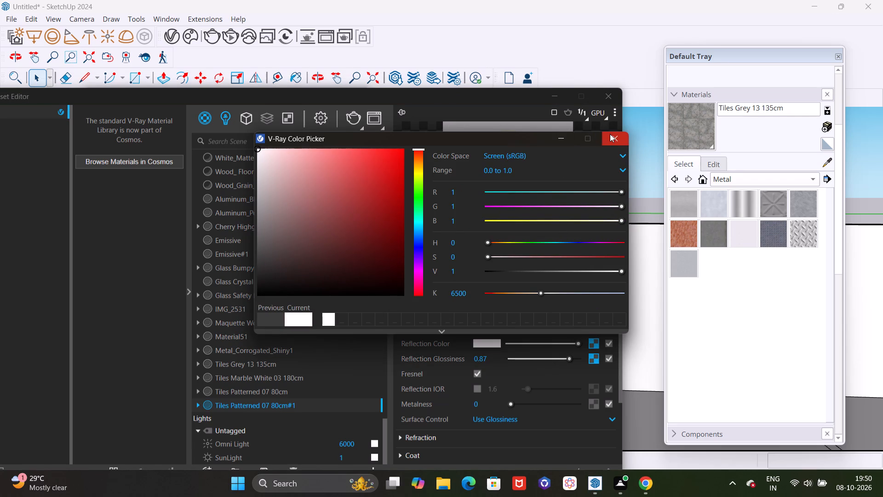
click(623, 136)
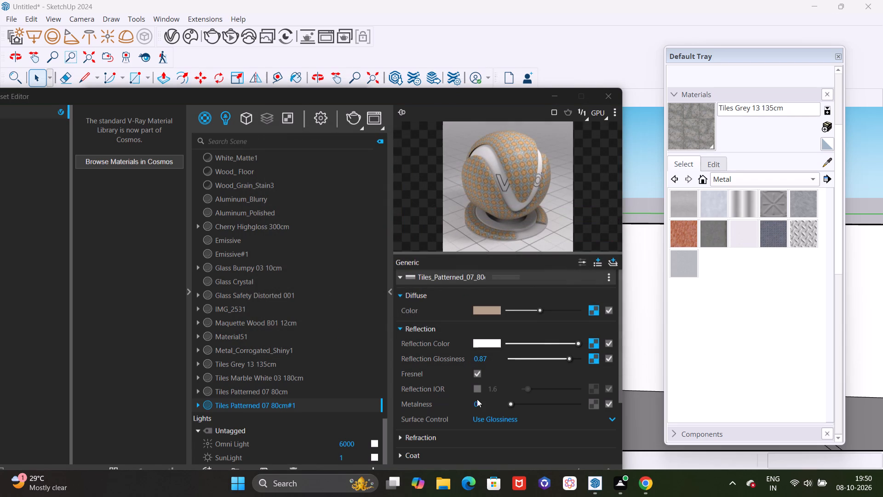
Enable Reflection IOR for the newly imported patterned tile material and raise it to about 5.72.
click(478, 390)
drag(528, 391, 535, 391)
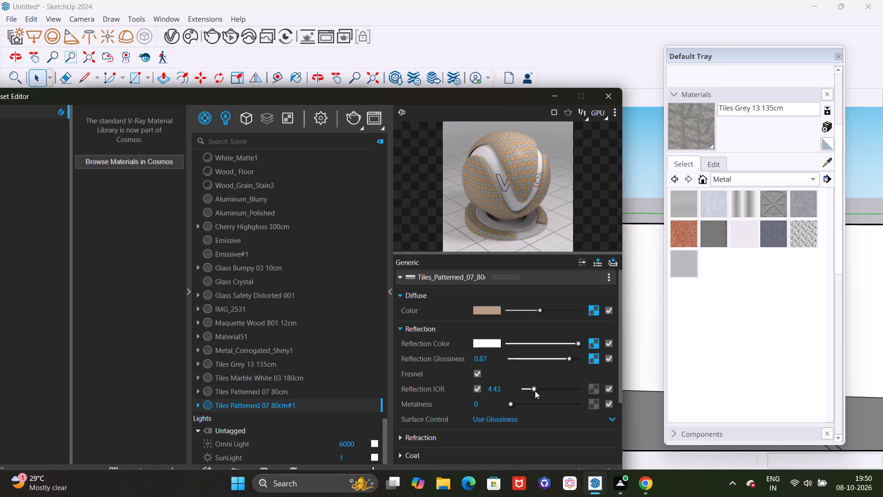
drag(535, 391, 537, 391)
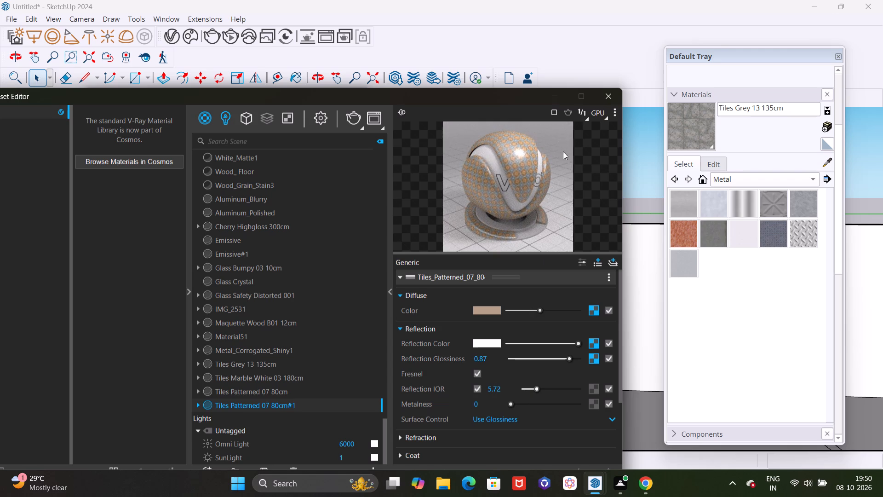
Make Tiles Patterned 07 80cm#1 the current paint material and clear the asset editor and Cosmos browser off the model.
click(336, 405)
click(550, 97)
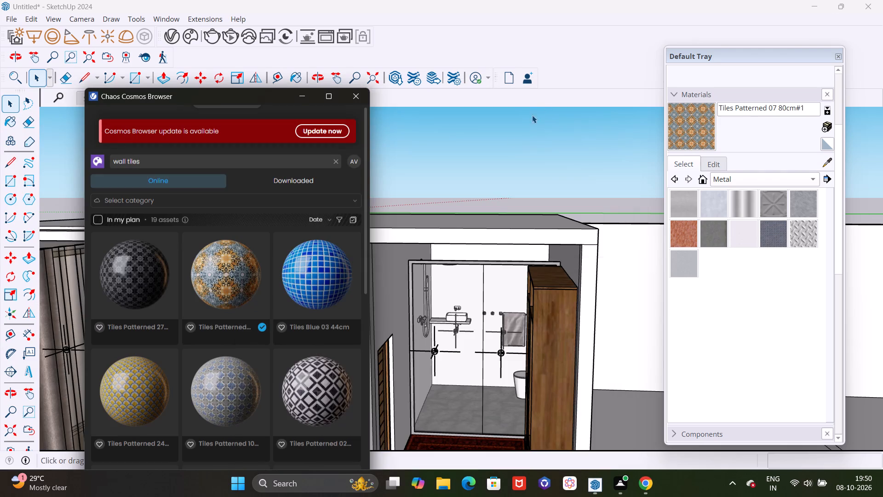
scroll(427, 318, up, 4)
click(299, 98)
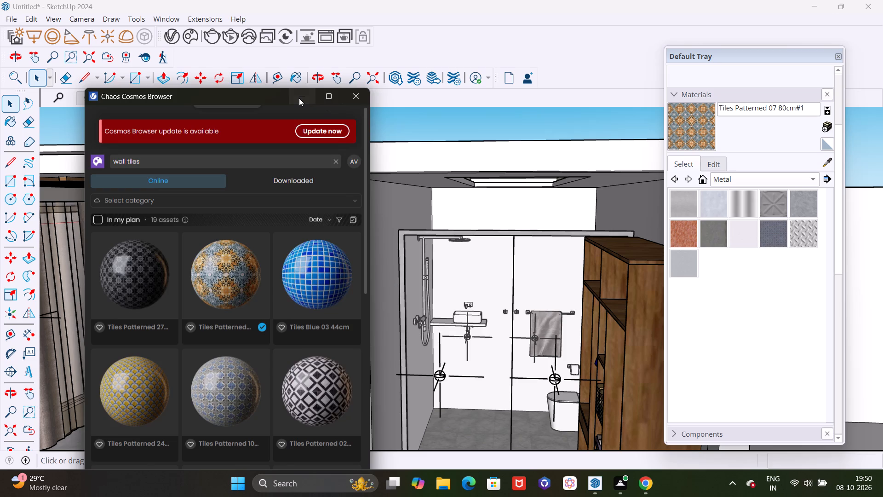
Examine the bathroom interior around the toilet wall, hand spray, tiled floor and the door frame beside the shoe cabinet.
scroll(460, 186, up, 6)
middle_drag(430, 210, 431, 212)
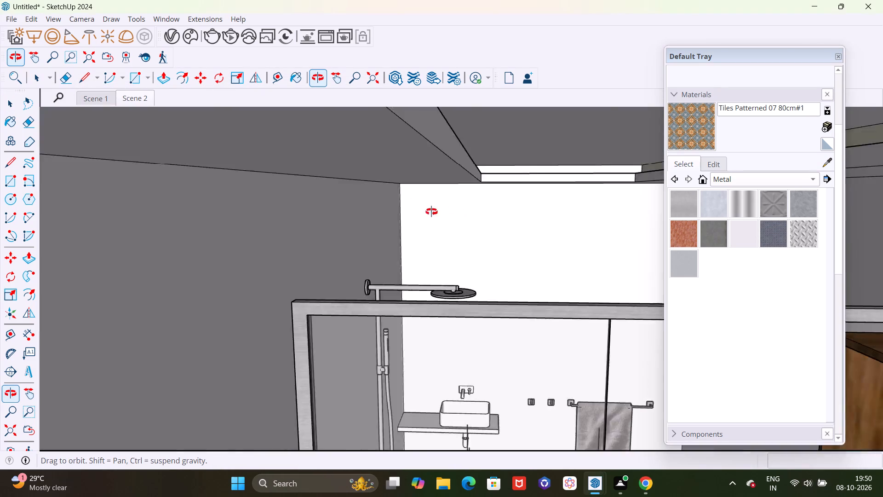
middle_drag(431, 212, 366, 187)
scroll(212, 183, down, 4)
scroll(235, 225, down, 1)
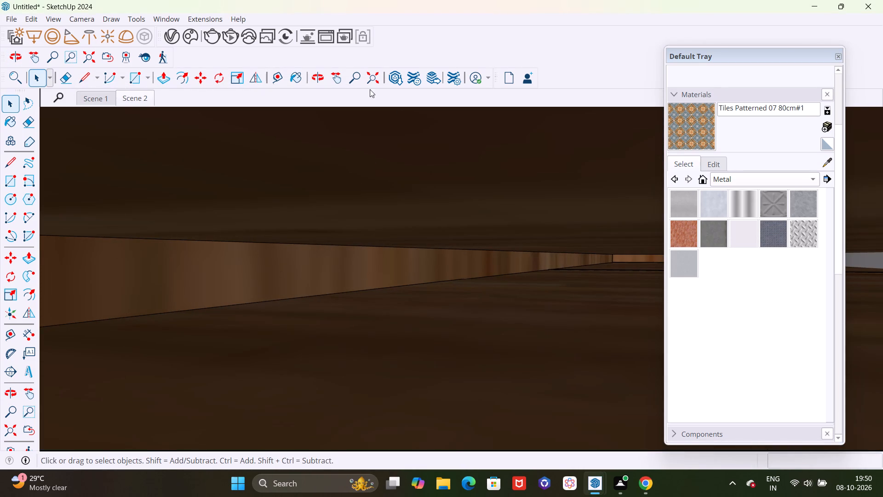
click(369, 76)
scroll(247, 126, down, 2)
middle_drag(205, 184, 279, 211)
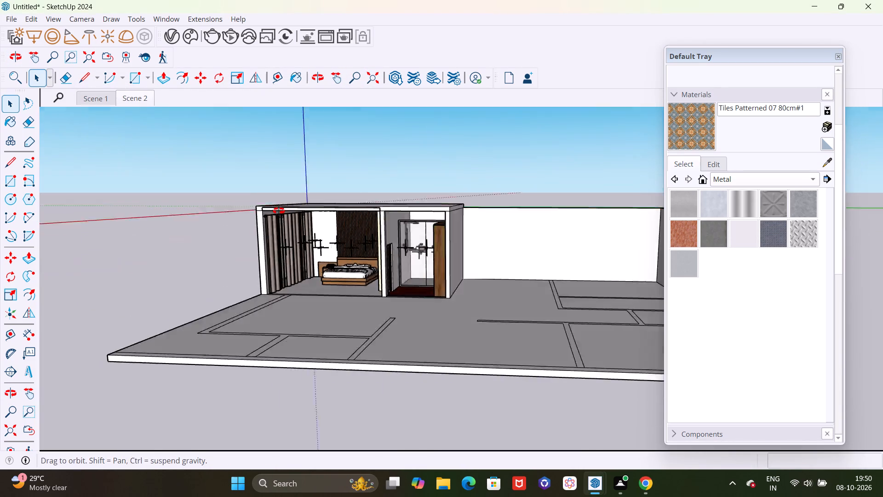
middle_drag(279, 211, 319, 213)
click(341, 81)
scroll(448, 245, up, 3)
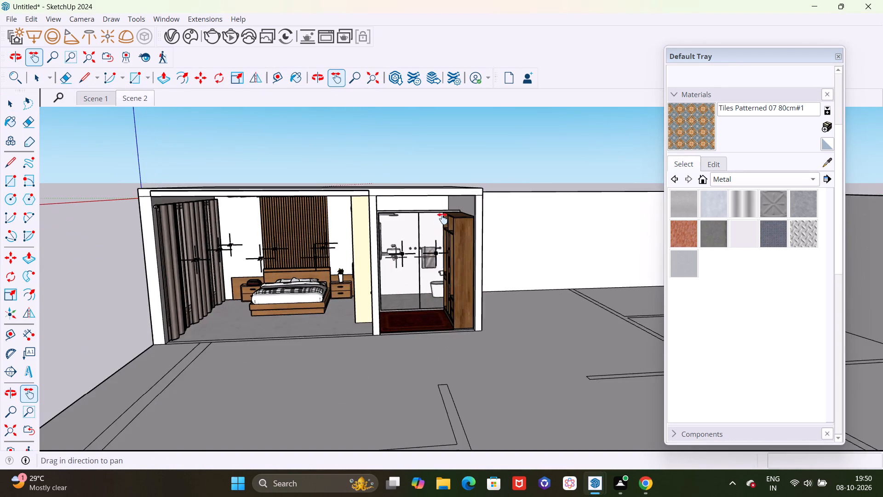
scroll(442, 219, up, 19)
scroll(417, 199, up, 4)
scroll(381, 235, up, 1)
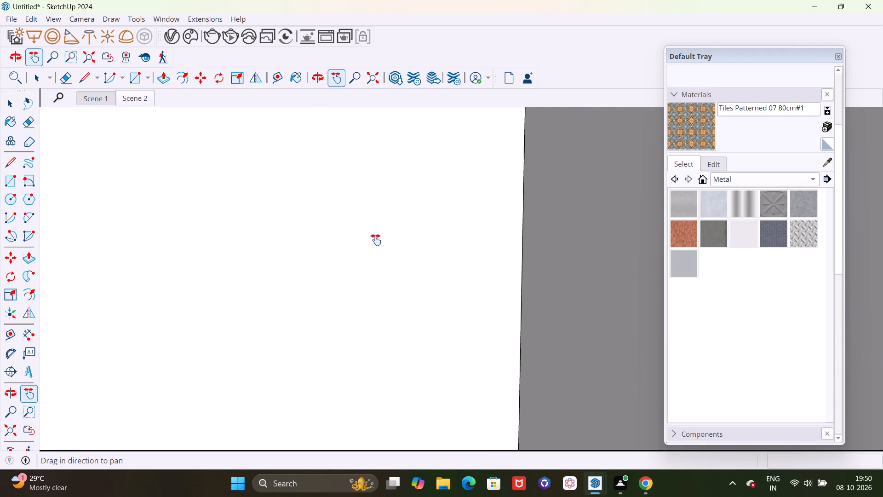
middle_drag(369, 245, 397, 244)
drag(418, 231, 203, 154)
drag(495, 299, 247, 104)
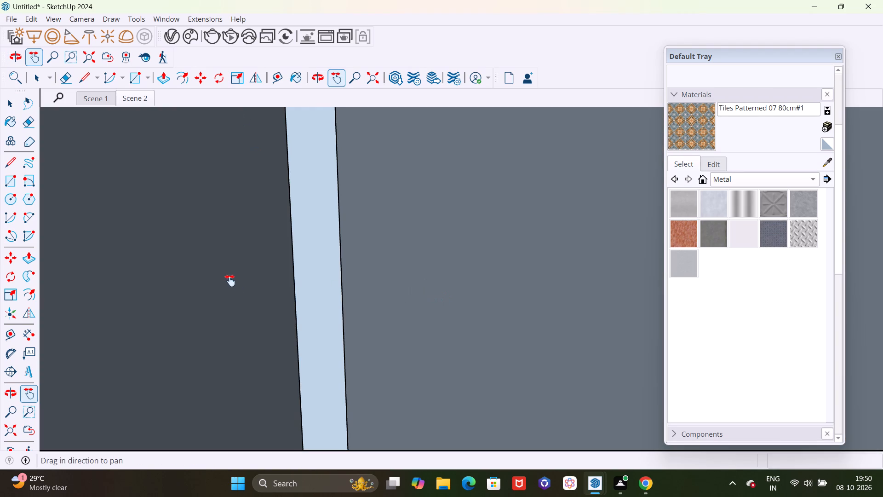
drag(233, 281, 552, 262)
middle_drag(495, 306, 552, 296)
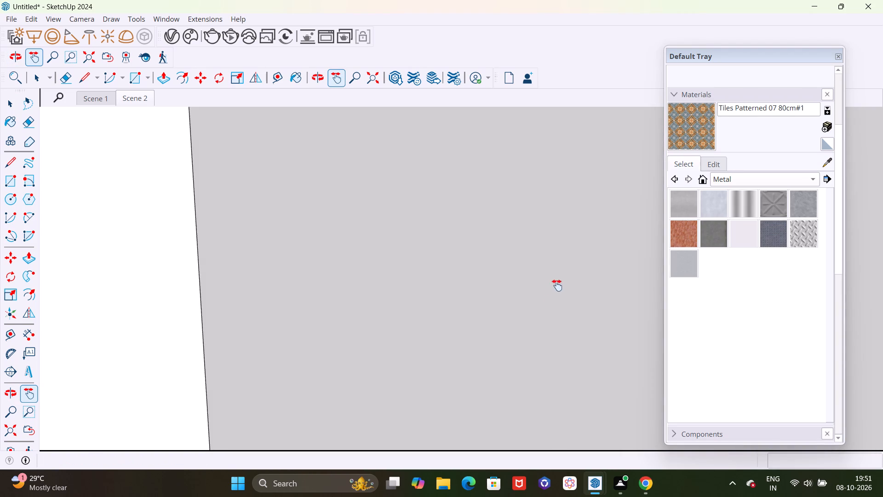
drag(557, 285, 214, 72)
drag(482, 325, 254, 134)
drag(528, 382, 306, 180)
drag(515, 435, 284, 178)
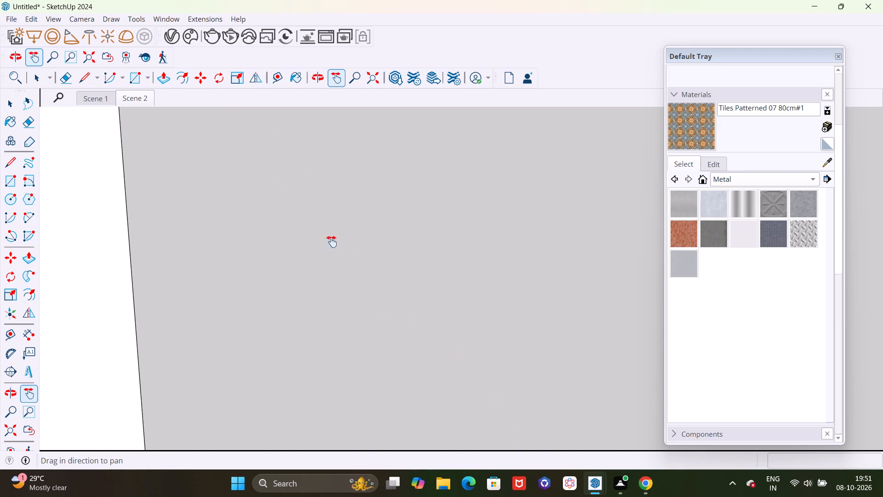
drag(566, 401, 273, 155)
middle_drag(391, 326, 467, 324)
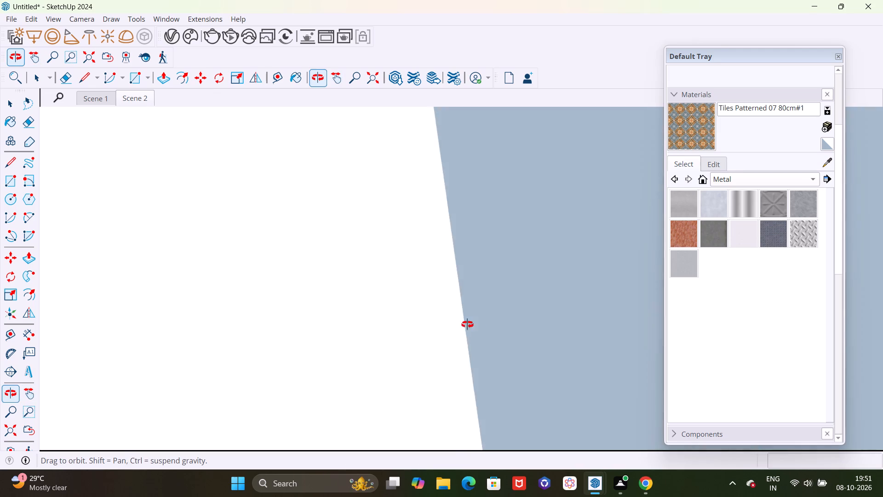
middle_drag(467, 324, 518, 324)
drag(335, 318, 396, 235)
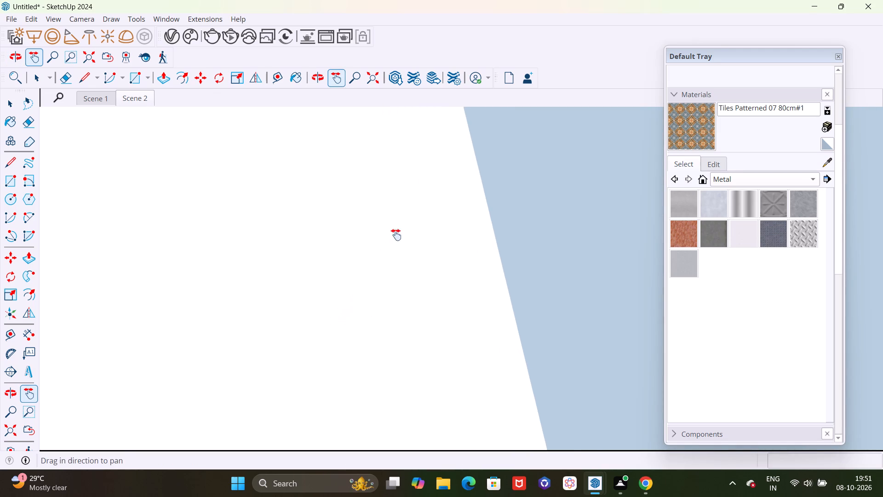
drag(396, 235, 395, 110)
drag(434, 381, 365, 14)
drag(443, 379, 338, 48)
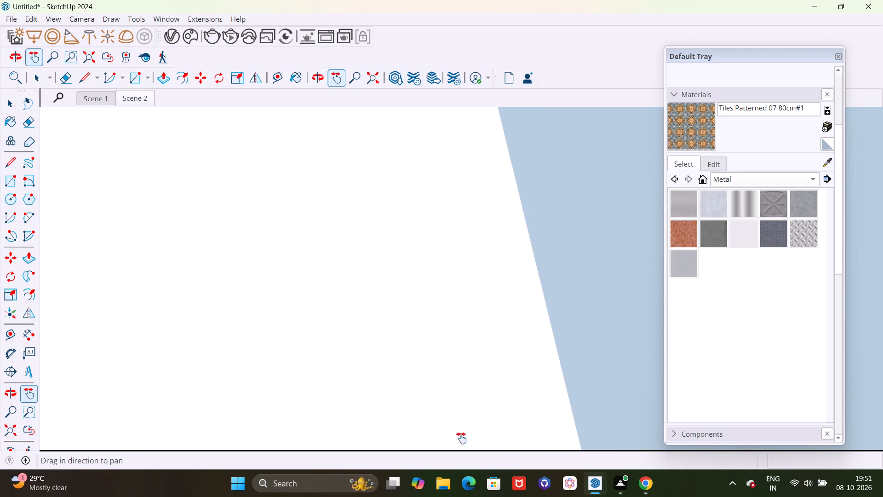
drag(460, 422, 333, 111)
drag(453, 435, 484, 142)
drag(439, 455, 557, 164)
drag(305, 358, 332, 332)
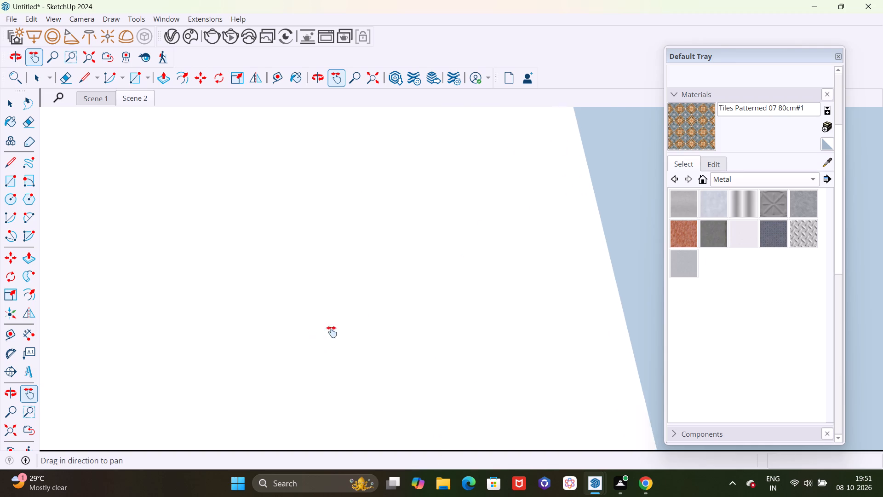
drag(332, 332, 532, 196)
drag(218, 418, 419, 159)
drag(288, 401, 321, 202)
drag(286, 402, 374, 196)
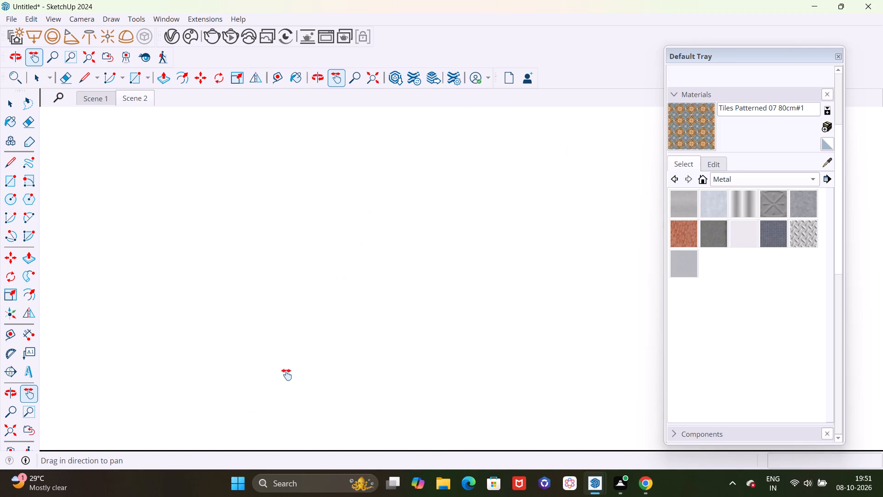
drag(254, 422, 375, 173)
drag(211, 412, 379, 180)
drag(146, 408, 361, 227)
drag(162, 421, 321, 257)
drag(321, 257, 327, 262)
drag(149, 411, 382, 213)
drag(160, 412, 341, 195)
drag(140, 399, 278, 256)
drag(81, 409, 234, 292)
drag(234, 292, 289, 254)
drag(169, 390, 394, 264)
drag(93, 388, 406, 330)
drag(246, 332, 518, 269)
drag(227, 312, 515, 277)
drag(193, 317, 464, 259)
drag(253, 305, 522, 275)
drag(228, 324, 533, 278)
drag(280, 310, 482, 280)
scroll(367, 298, down, 14)
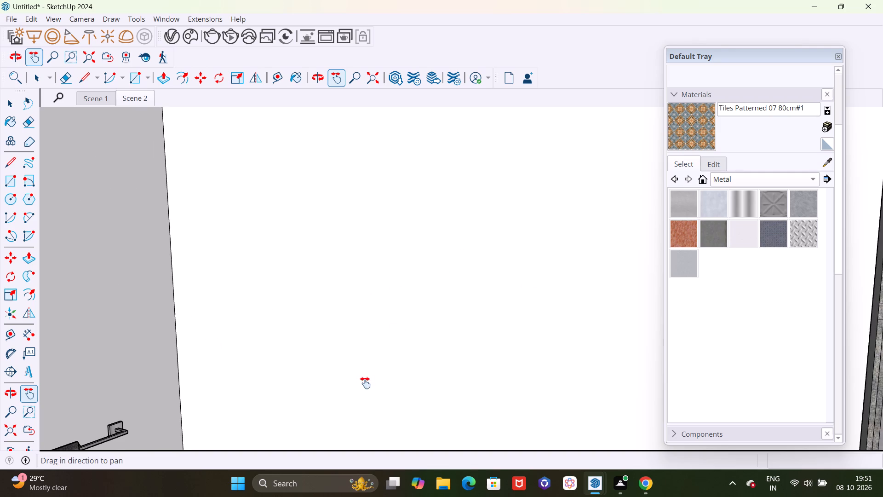
drag(366, 383, 338, 170)
drag(330, 374, 305, 162)
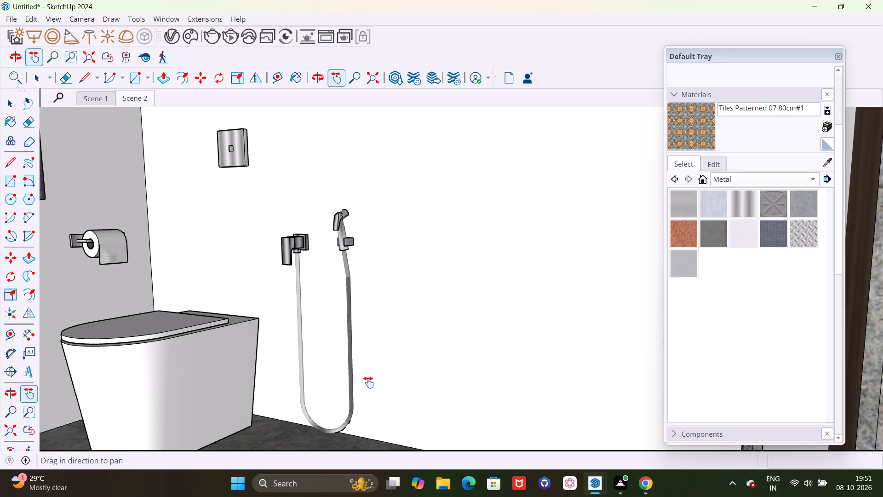
drag(368, 382, 302, 295)
drag(292, 335, 318, 332)
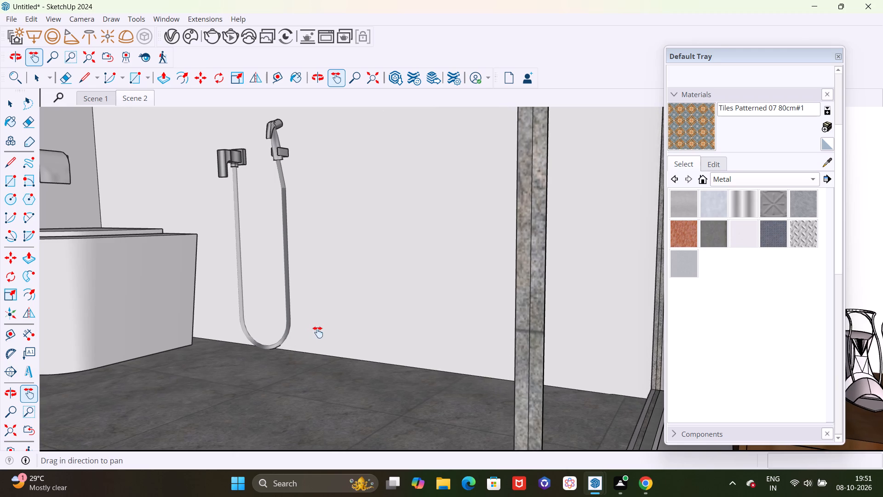
middle_drag(315, 334, 540, 342)
drag(111, 323, 323, 318)
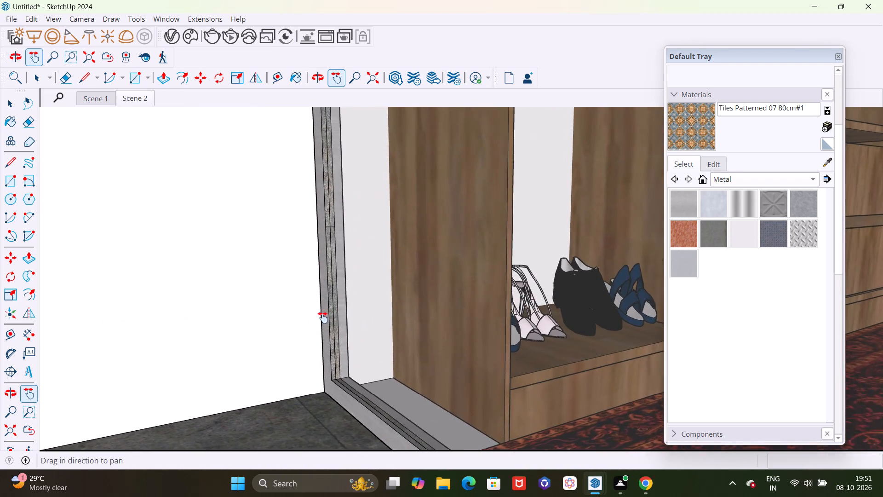
drag(323, 318, 336, 324)
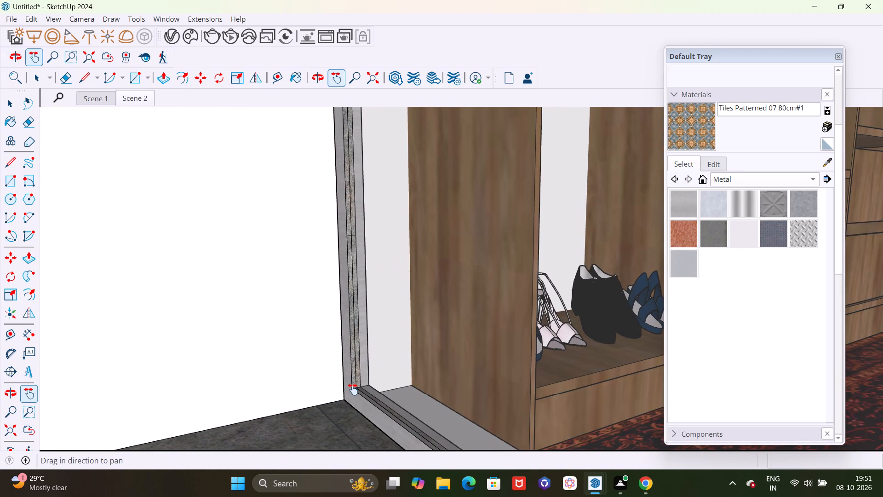
Sample the Aluminum material from the bathroom door frame and paint the frame's stone-textured inner channel with it.
scroll(357, 387, up, 12)
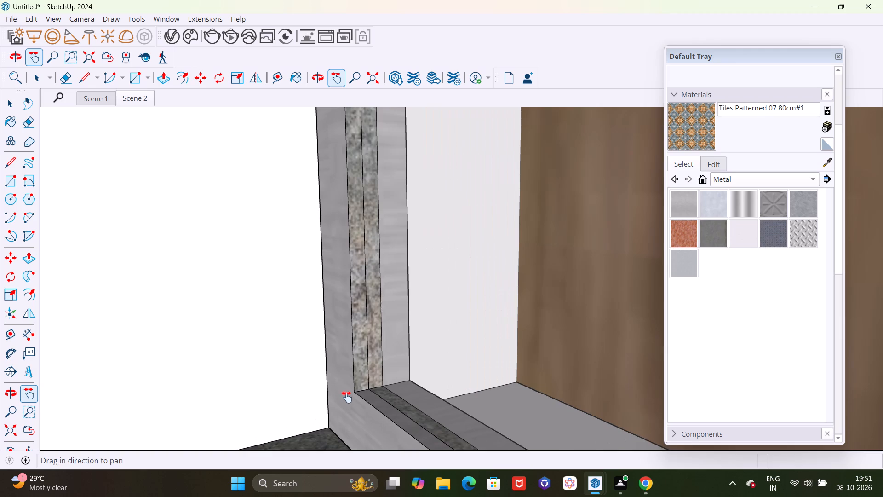
scroll(347, 399, up, 1)
middle_drag(353, 404, 378, 405)
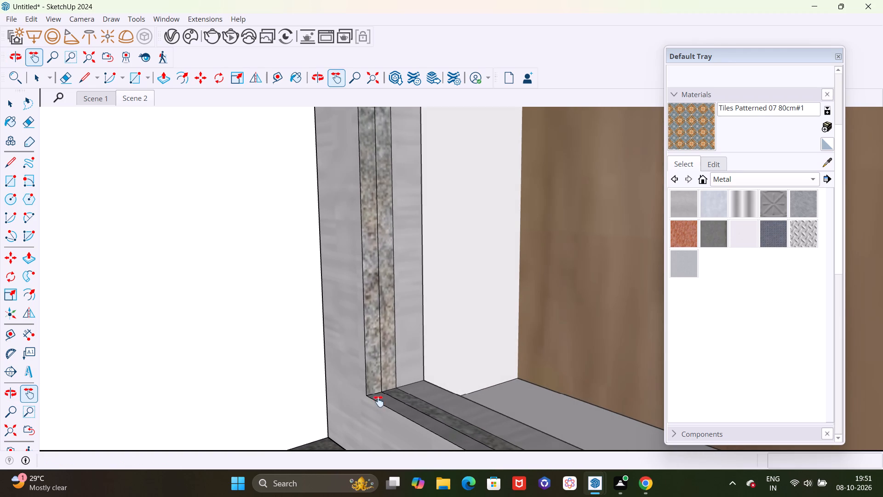
scroll(303, 289, down, 7)
middle_drag(292, 385, 310, 397)
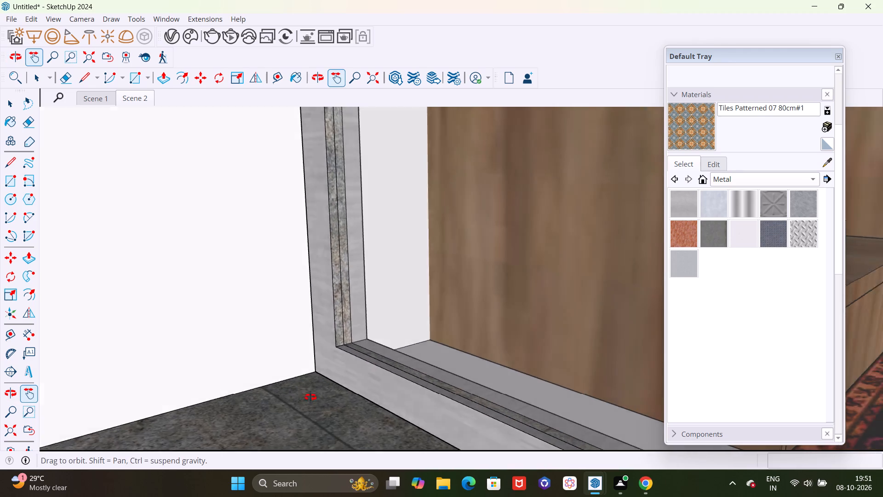
middle_drag(310, 397, 441, 384)
drag(438, 277, 315, 263)
middle_drag(432, 329, 423, 329)
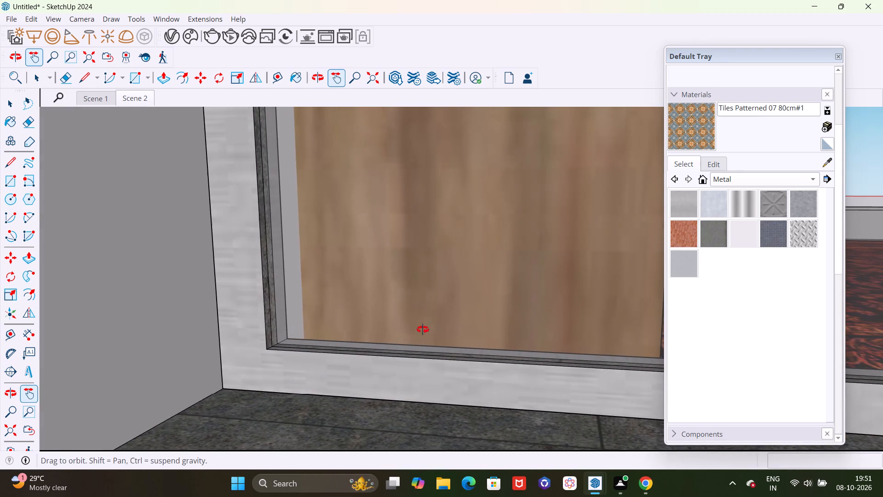
middle_drag(423, 329, 344, 329)
click(830, 166)
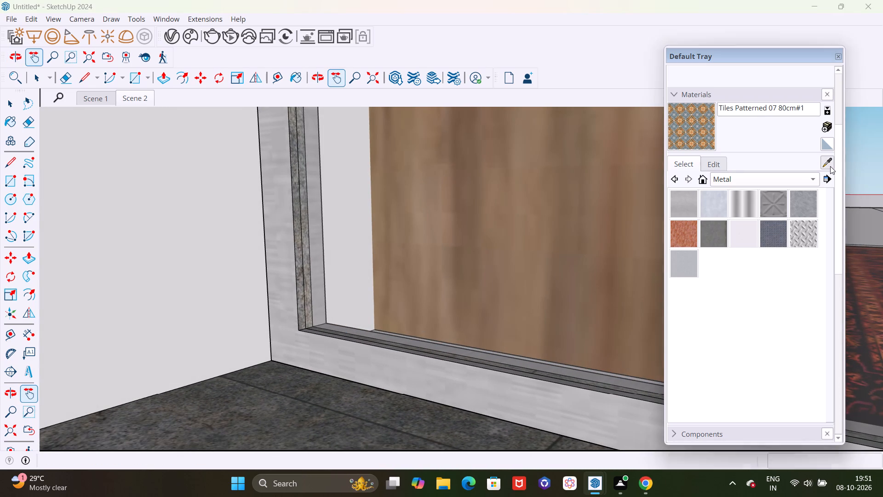
click(276, 272)
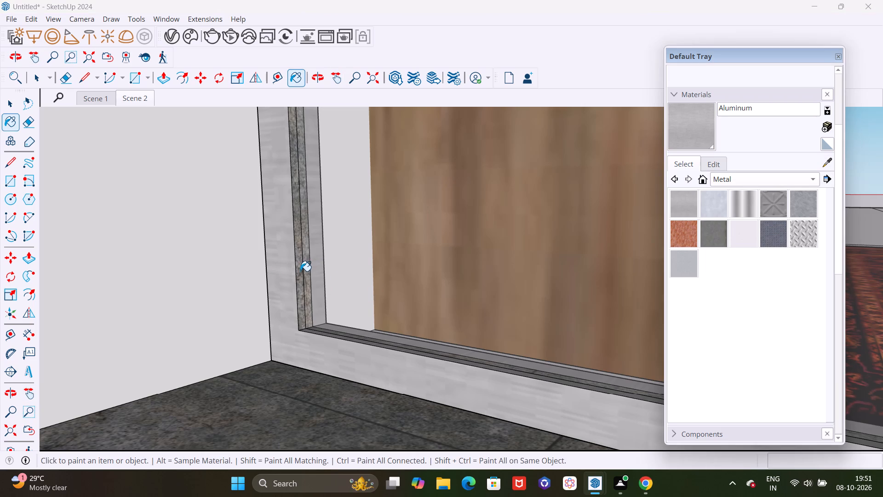
click(300, 271)
Examine the bathroom door frame's corner and follow its bottom rail along the carpet edge.
scroll(328, 345, up, 3)
middle_drag(334, 341, 327, 405)
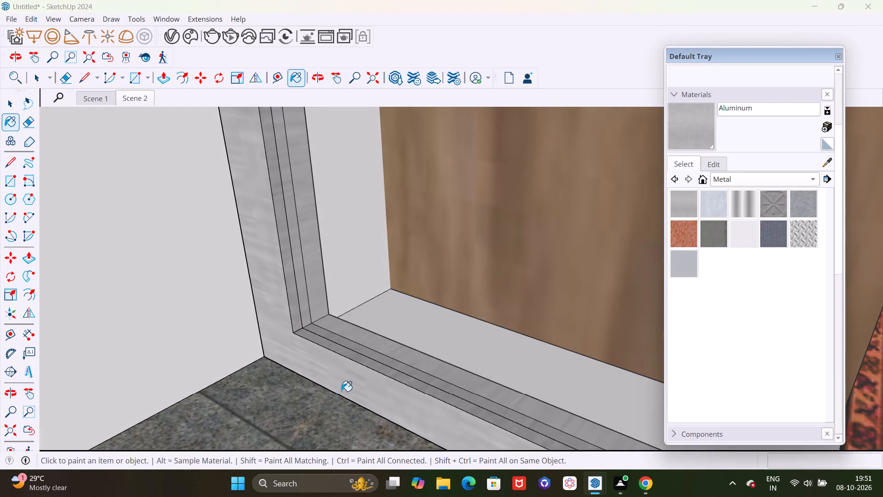
scroll(353, 373, up, 4)
scroll(275, 335, down, 9)
middle_drag(258, 381, 323, 371)
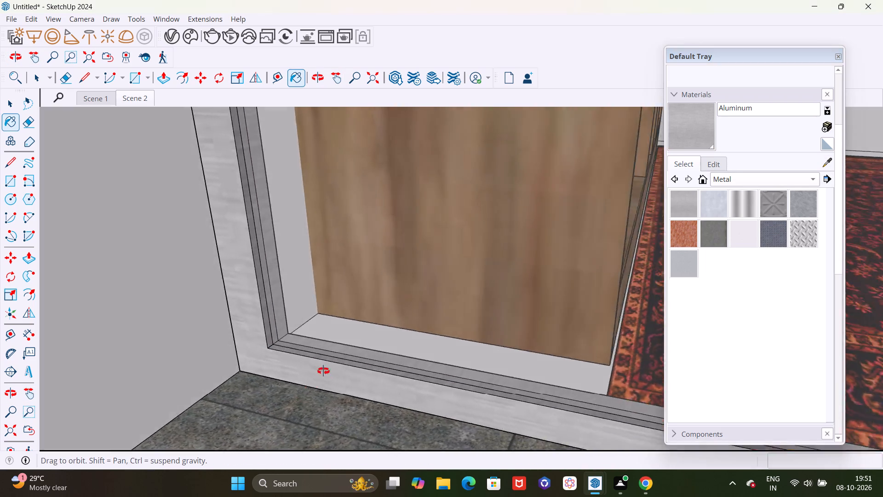
middle_drag(323, 371, 402, 361)
shift+middle_drag(497, 299, 183, 283)
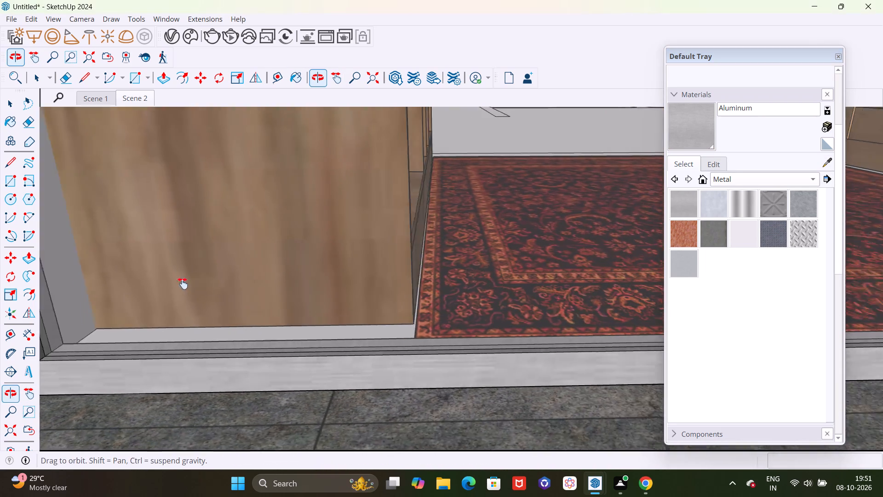
shift+middle_drag(183, 283, 150, 290)
shift+middle_drag(546, 322, 155, 300)
shift+middle_drag(444, 343, 0, 277)
shift+middle_drag(475, 285, 216, 311)
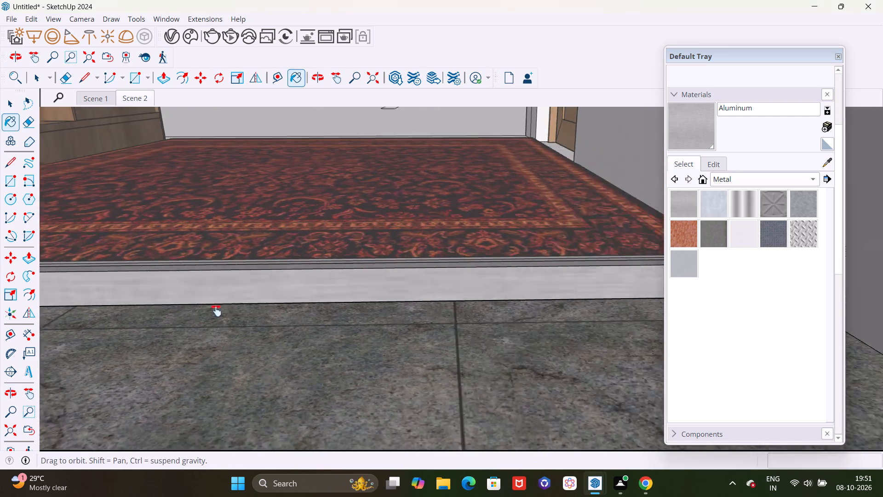
Examine the bathroom door frame's bottom rail, glass divider and both lower corners, as far as the wooden cabinet side.
shift+middle_drag(216, 311, 90, 348)
middle_drag(290, 341, 390, 347)
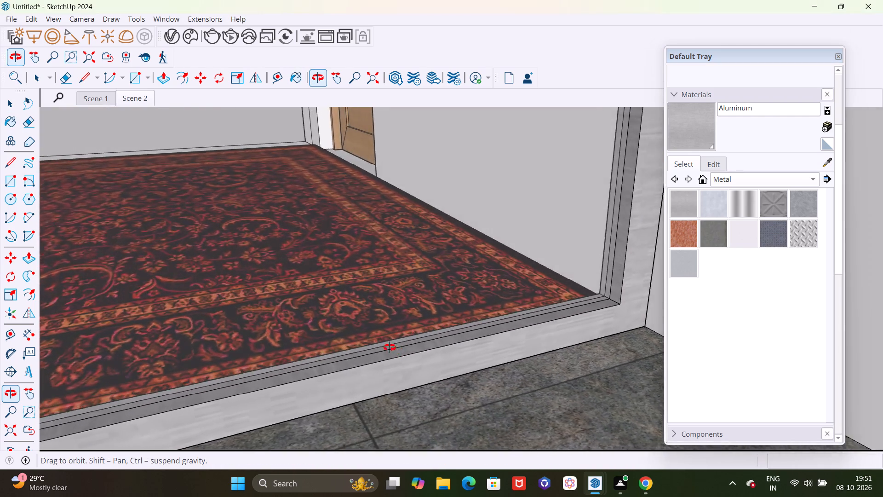
middle_drag(390, 347, 284, 348)
scroll(454, 343, down, 2)
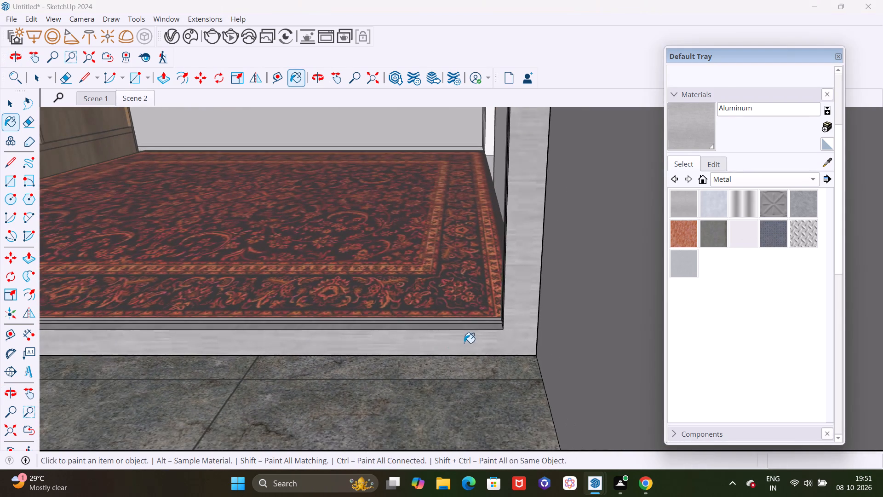
scroll(465, 341, down, 1)
shift+middle_drag(212, 240, 459, 253)
shift+middle_drag(120, 264, 268, 297)
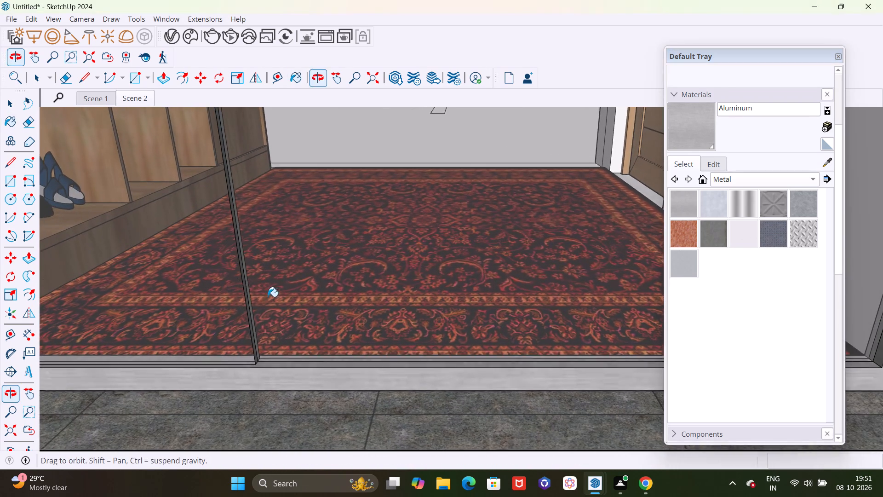
shift+middle_drag(268, 297, 270, 293)
shift+scroll(252, 307, up, 10)
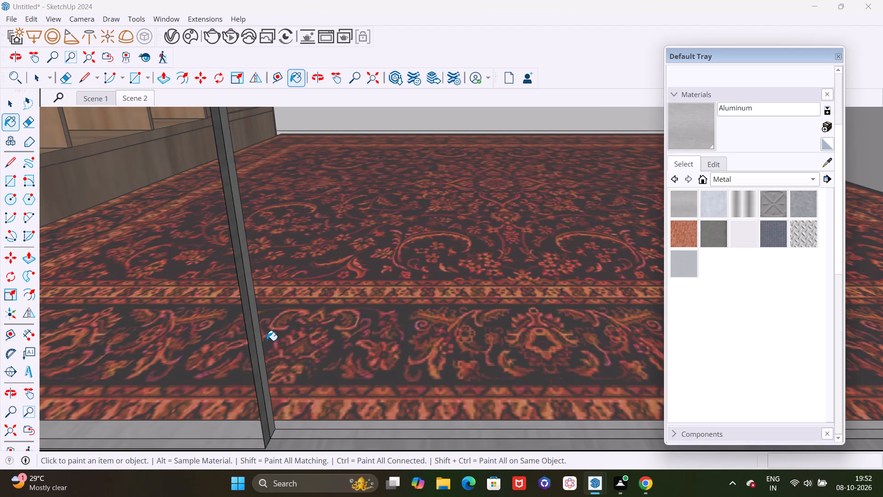
shift+middle_drag(257, 343, 193, 351)
middle_drag(283, 336, 179, 349)
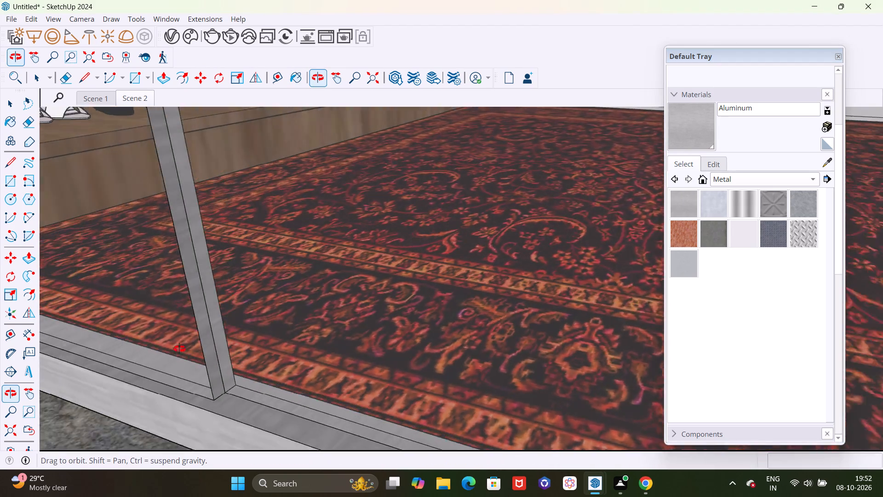
middle_drag(179, 349, 264, 343)
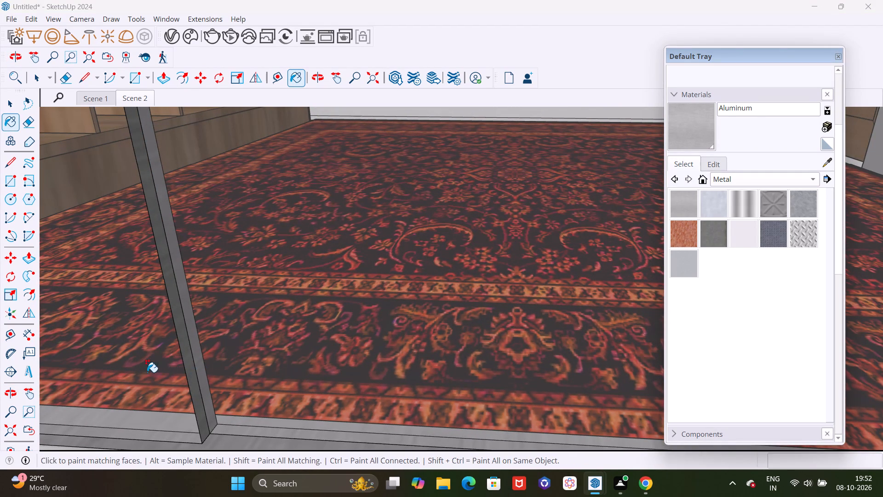
shift+middle_drag(147, 372, 492, 275)
shift+middle_drag(239, 328, 401, 231)
shift+middle_drag(137, 350, 433, 347)
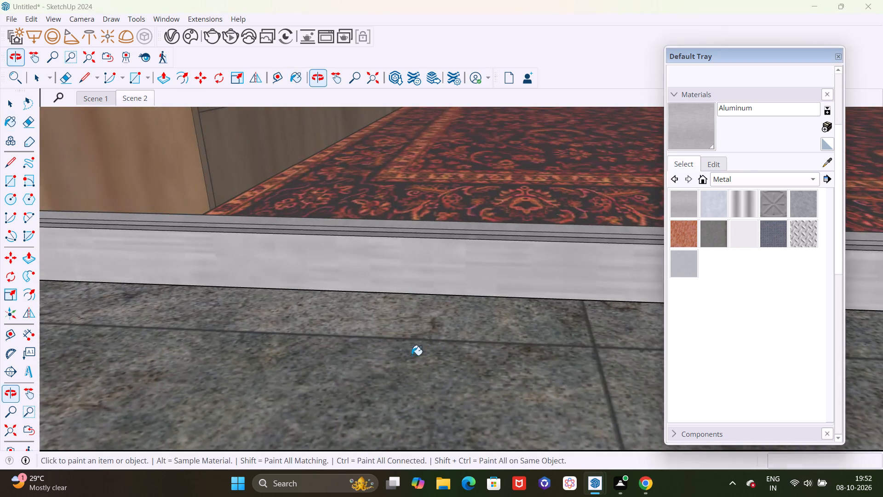
shift+middle_drag(98, 285, 473, 365)
shift+middle_drag(11, 327, 457, 333)
shift+middle_drag(176, 350, 505, 339)
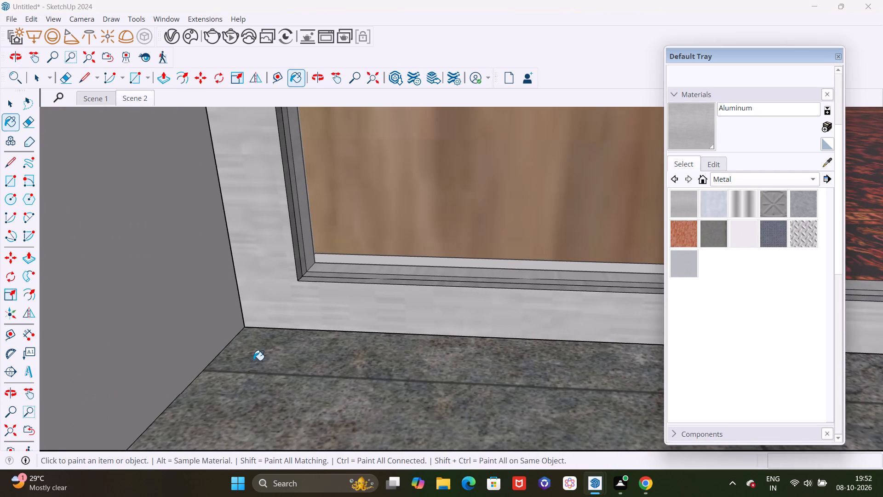
shift+middle_drag(238, 272, 266, 396)
scroll(232, 312, down, 4)
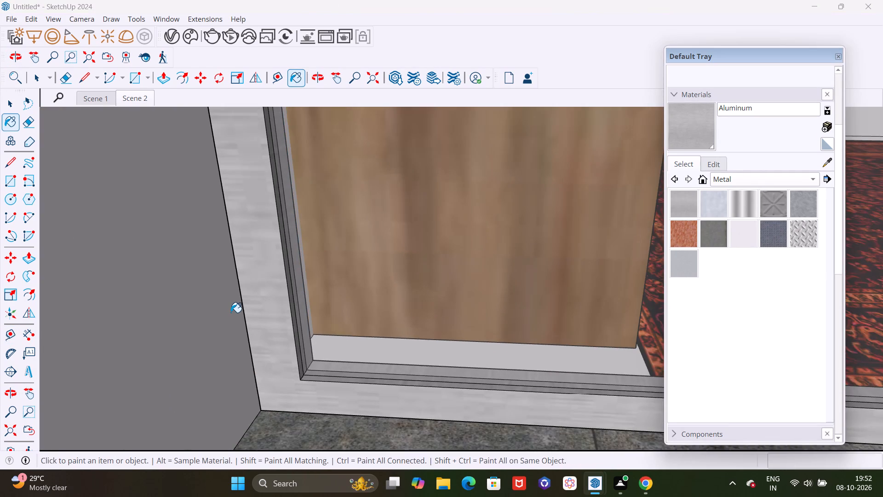
scroll(231, 312, down, 7)
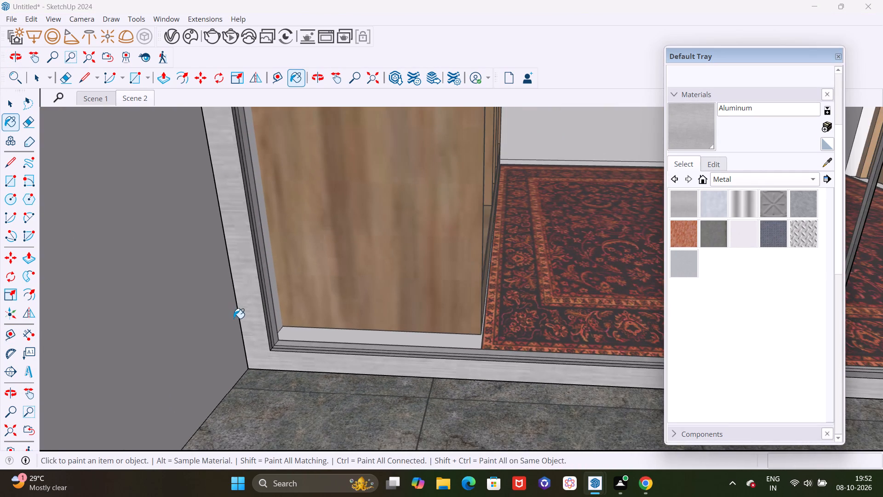
scroll(234, 319, down, 5)
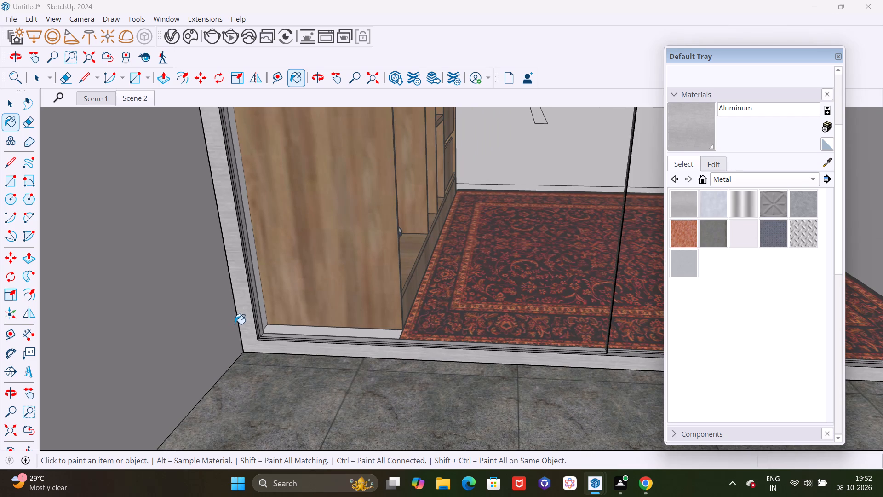
Draw a 10' vertical line on the side wall from the door frame's bottom outer corner beside the wooden cabinet up to the ceiling edge.
shift+middle_drag(225, 267, 233, 344)
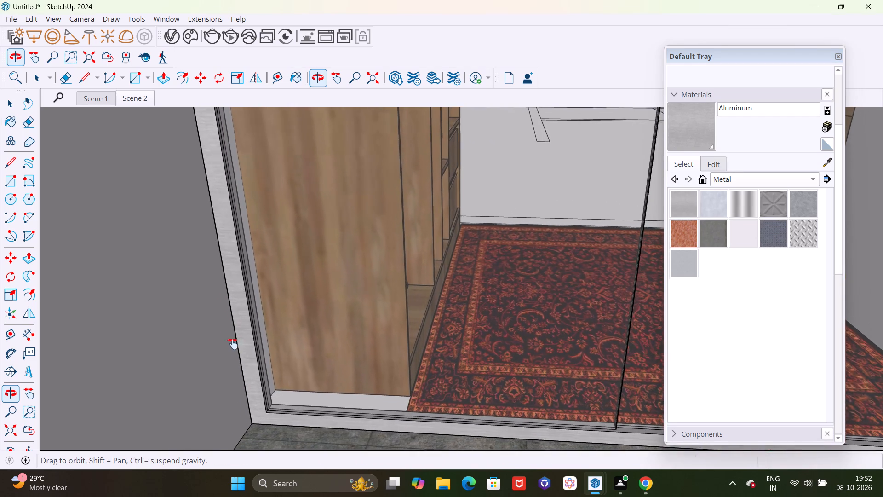
shift+middle_drag(233, 344, 230, 340)
key(l)
scroll(242, 401, up, 2)
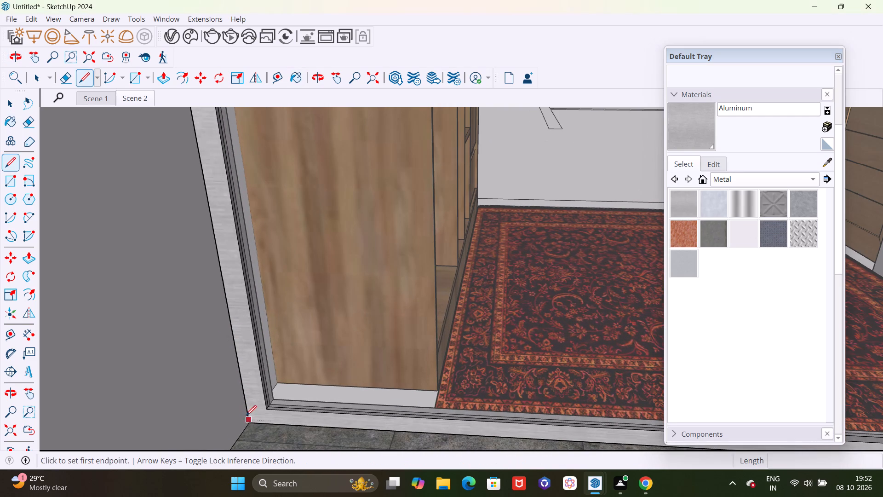
click(251, 424)
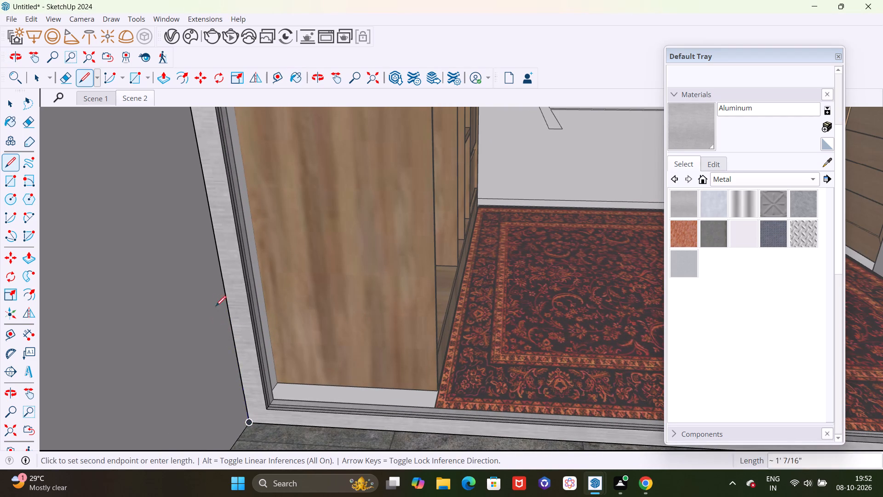
scroll(213, 273, down, 5)
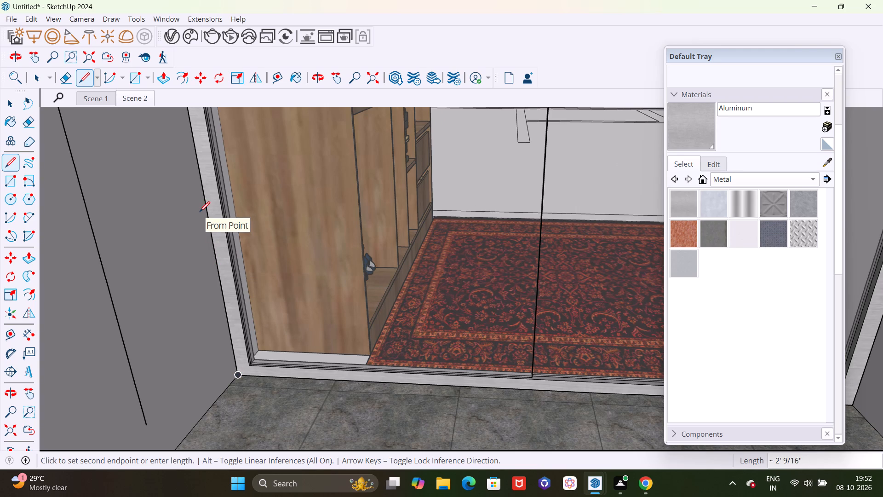
shift+middle_drag(201, 215, 233, 265)
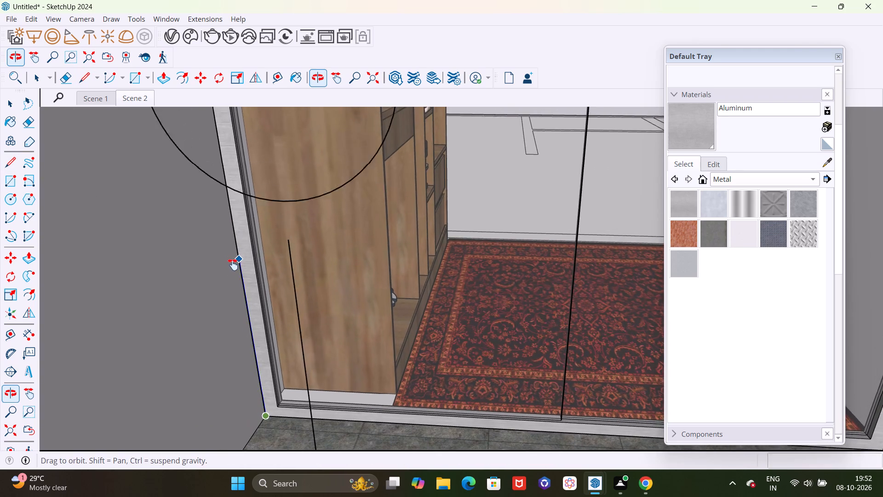
shift+middle_drag(233, 265, 242, 368)
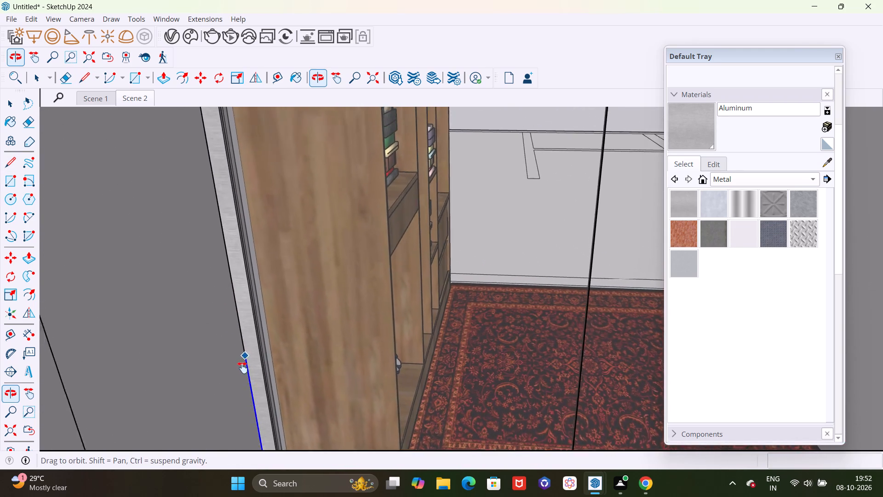
shift+middle_drag(242, 368, 261, 420)
shift+middle_drag(211, 224, 239, 367)
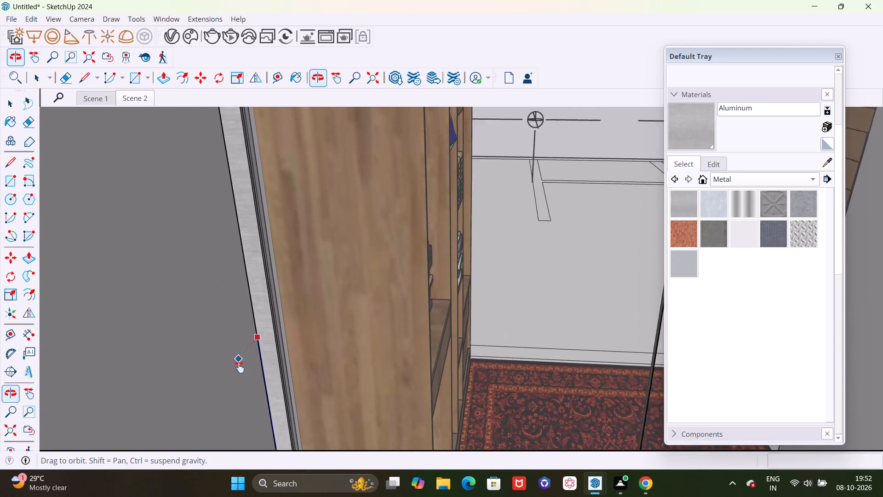
shift+middle_drag(239, 367, 249, 437)
shift+middle_drag(174, 235, 229, 403)
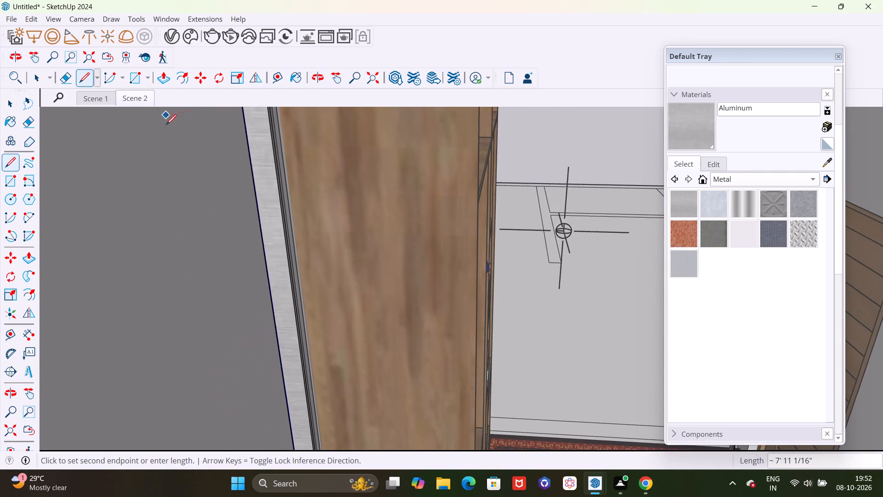
shift+middle_drag(166, 146, 204, 341)
scroll(207, 342, down, 1)
middle_drag(264, 339, 244, 253)
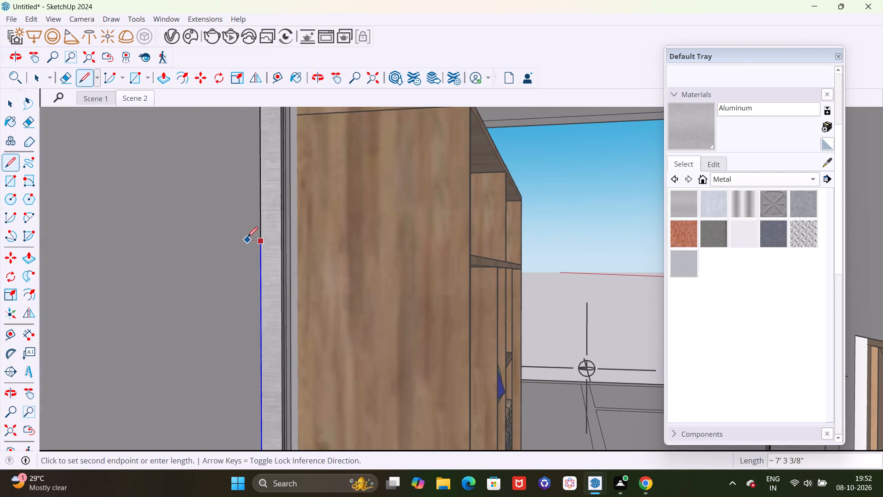
shift+middle_drag(242, 191, 233, 348)
shift+middle_drag(229, 252, 221, 458)
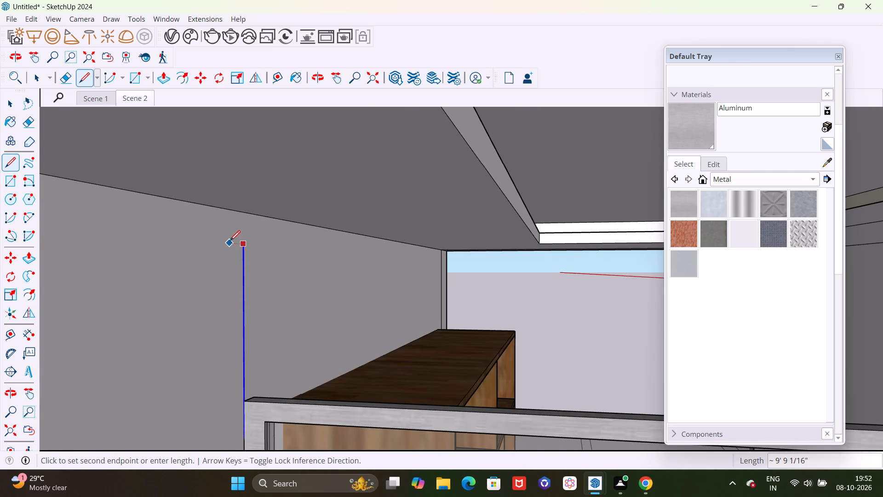
click(244, 214)
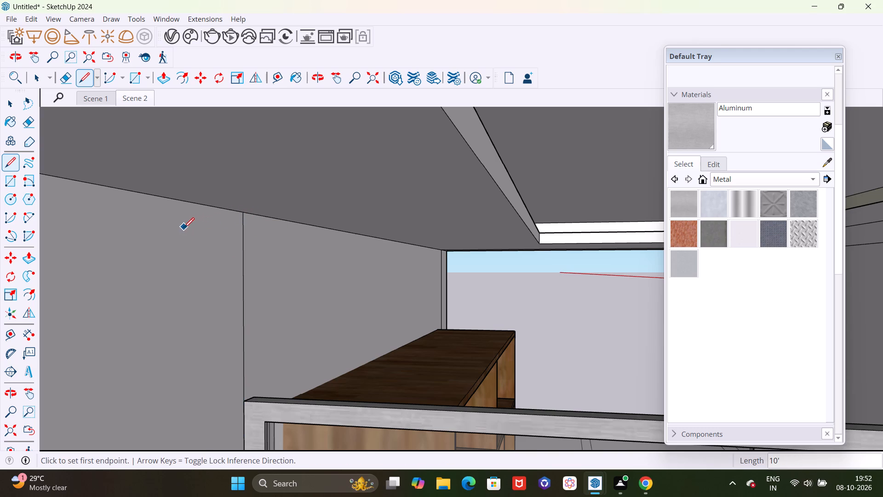
Examine the area around the wardrobe top and the opposite jamb of the bathroom door frame near the wooden door.
shift+middle_drag(325, 335, 124, 185)
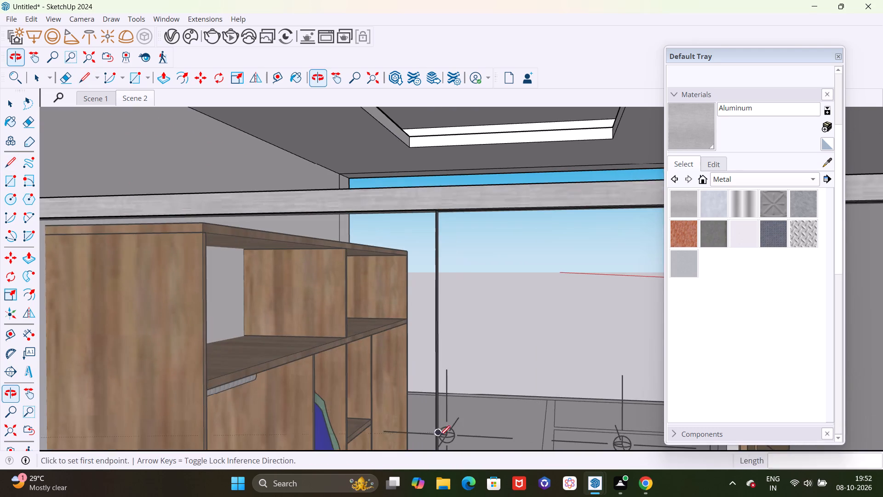
shift+middle_drag(433, 433, 197, 245)
shift+scroll(449, 452, down, 1)
shift+middle_drag(466, 466, 267, 135)
shift+middle_drag(411, 300, 185, 15)
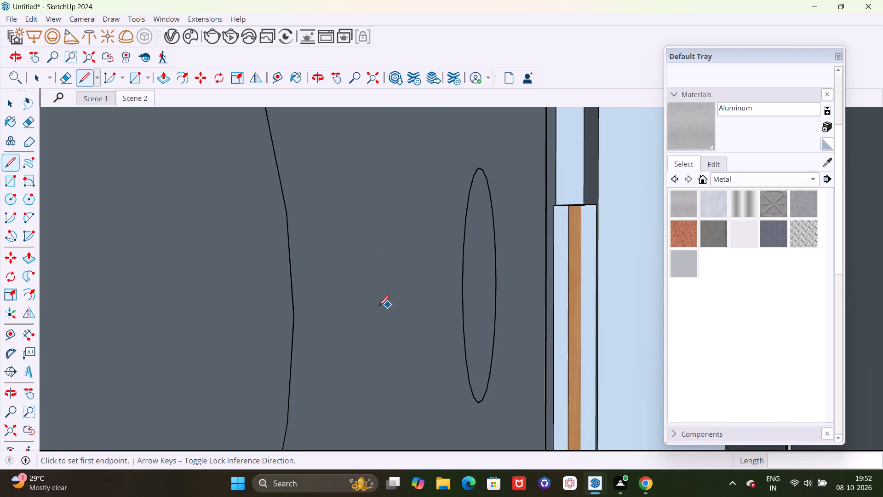
middle_drag(287, 313, 456, 307)
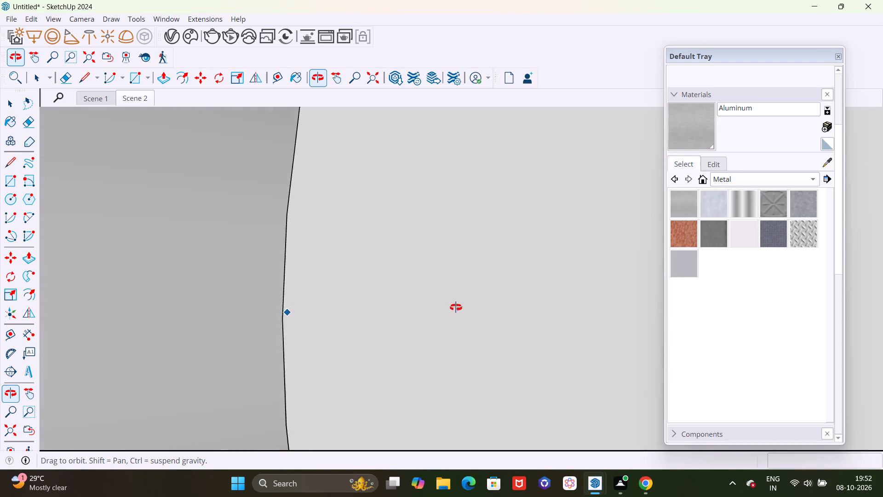
middle_drag(456, 307, 479, 303)
shift+middle_drag(202, 328, 507, 230)
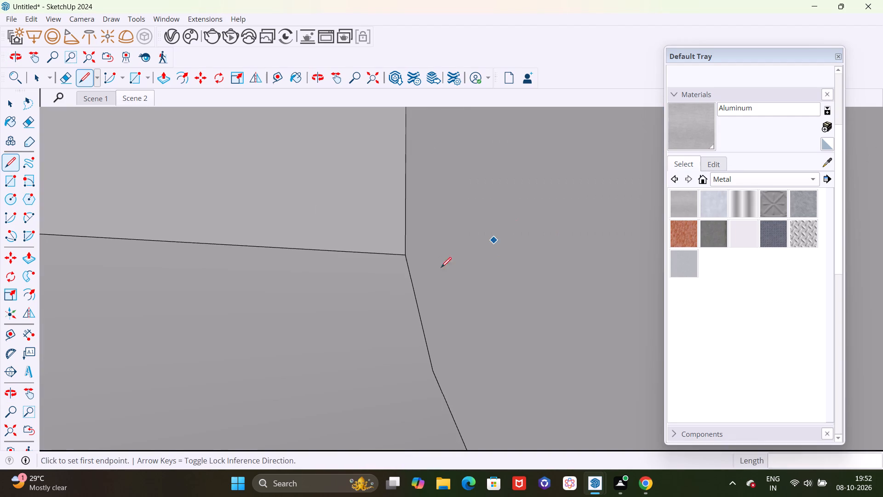
shift+middle_drag(269, 335, 516, 197)
shift+middle_drag(291, 308, 545, 220)
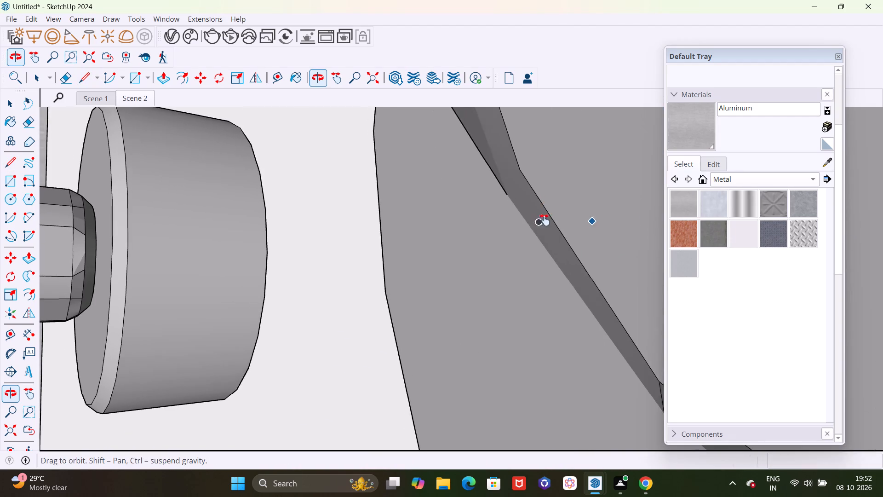
shift+middle_drag(545, 220, 548, 220)
shift+middle_drag(164, 410, 508, 316)
shift+middle_drag(253, 363, 483, 302)
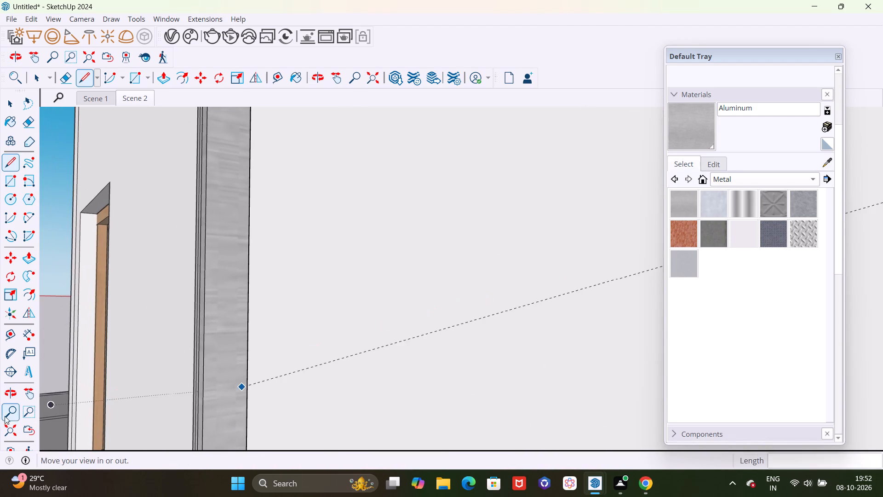
shift+middle_drag(128, 384, 395, 275)
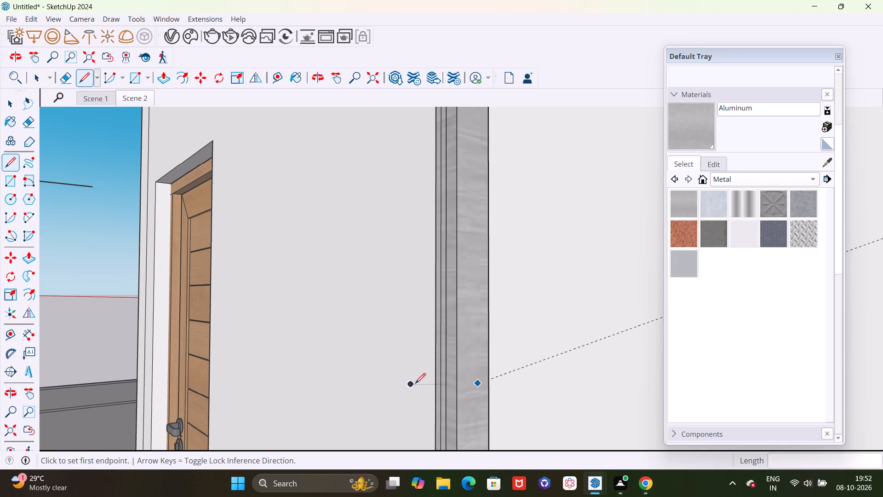
shift+middle_drag(418, 381, 39, 372)
shift+middle_drag(380, 414, 14, 372)
shift+middle_drag(357, 400, 35, 387)
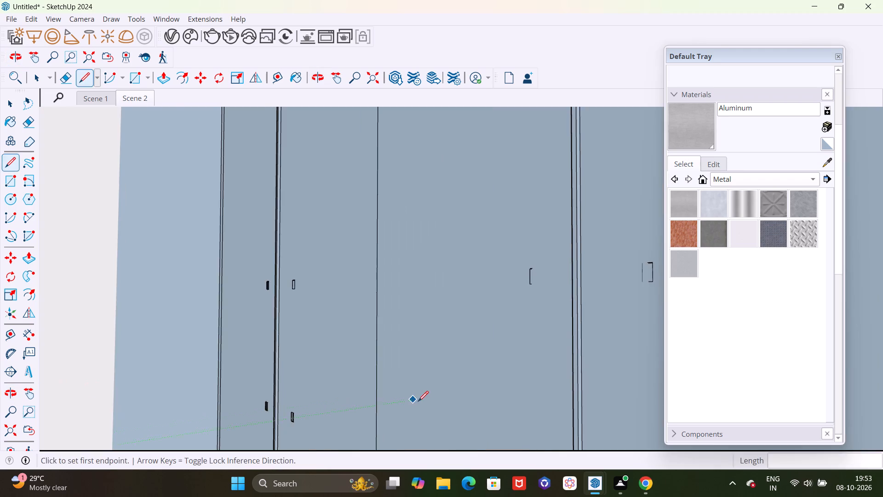
shift+middle_drag(402, 395, 53, 367)
shift+middle_drag(379, 403, 204, 384)
shift+middle_drag(209, 397, 401, 393)
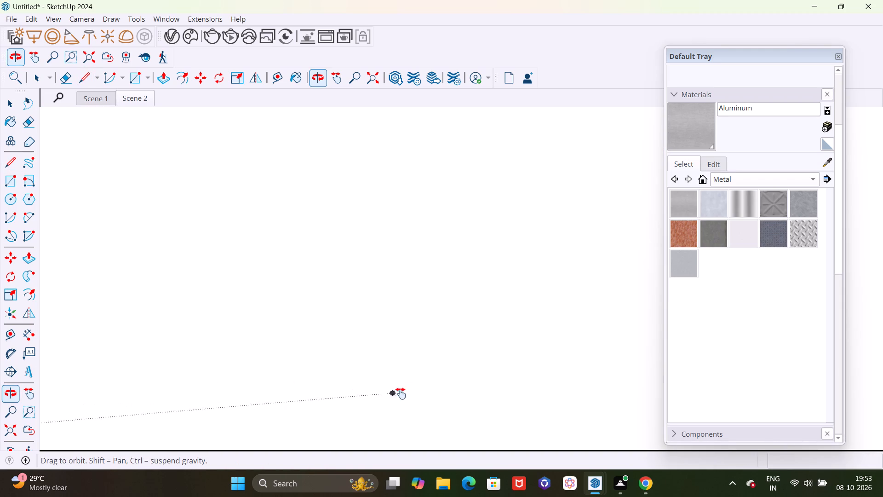
shift+middle_drag(401, 393, 471, 383)
shift+middle_drag(183, 398, 422, 391)
shift+middle_drag(220, 363, 473, 361)
shift+middle_drag(179, 352, 436, 354)
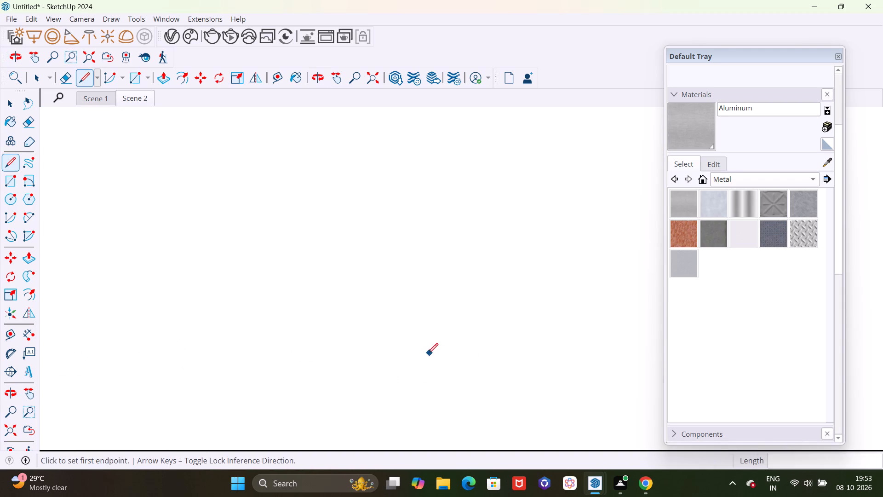
Leave the Line tool, fit the whole model in view and look at the house from above.
key(Escape)
key(space)
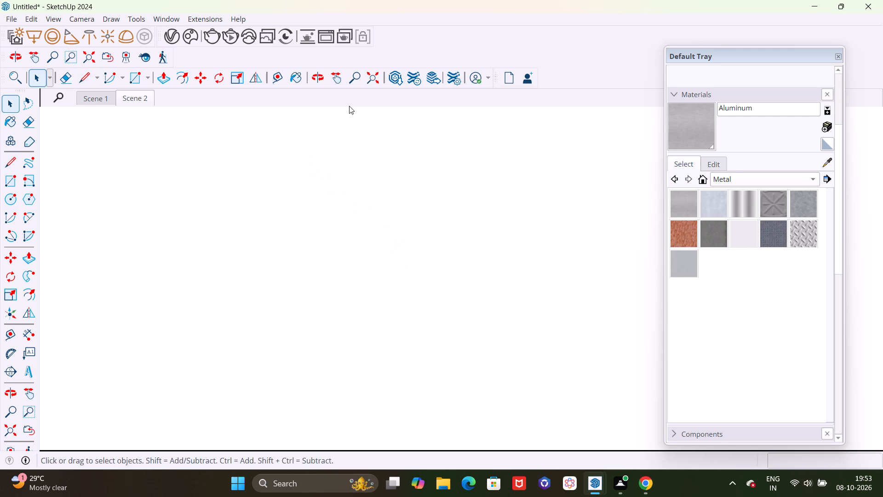
click(372, 78)
middle_drag(392, 296, 235, 335)
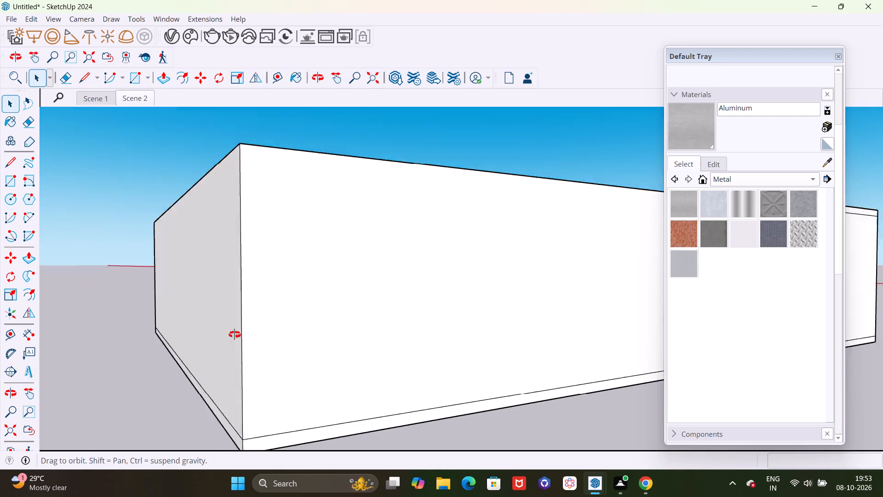
middle_drag(235, 335, 0, 459)
scroll(155, 260, down, 6)
scroll(140, 269, down, 19)
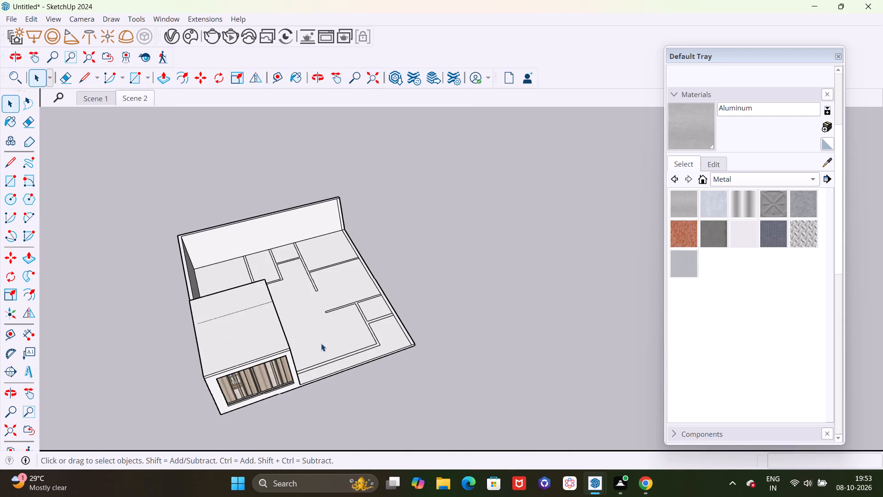
Draw a 10' vertical line on the shower-side wall from the bathroom door frame's bottom outer corner up to the ceiling edge.
middle_drag(320, 348, 0, 368)
scroll(514, 166, up, 10)
middle_drag(383, 324, 321, 162)
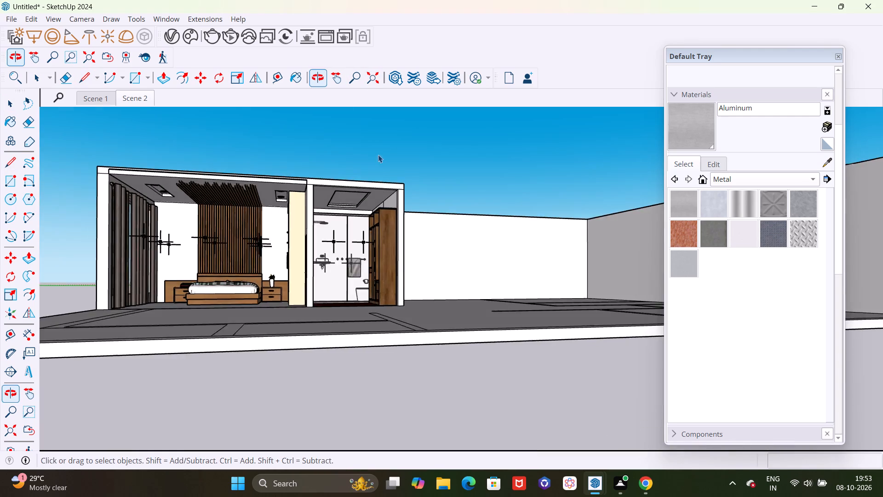
scroll(378, 159, up, 9)
scroll(350, 234, up, 4)
scroll(318, 213, up, 3)
middle_drag(290, 201, 396, 248)
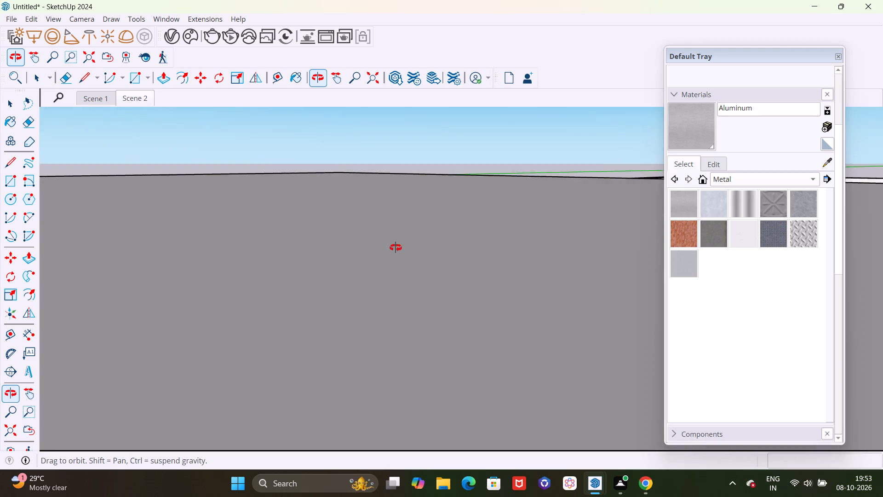
middle_drag(396, 248, 367, 232)
middle_drag(424, 286, 160, 244)
scroll(159, 233, down, 2)
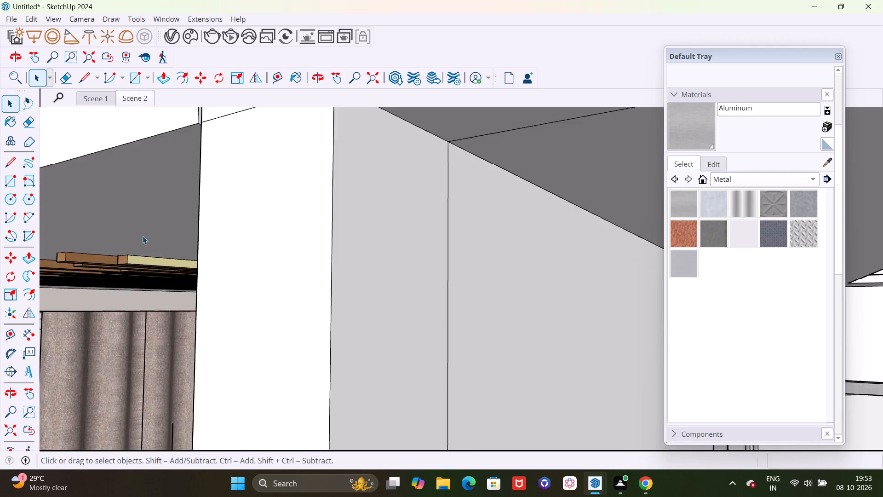
scroll(143, 236, down, 20)
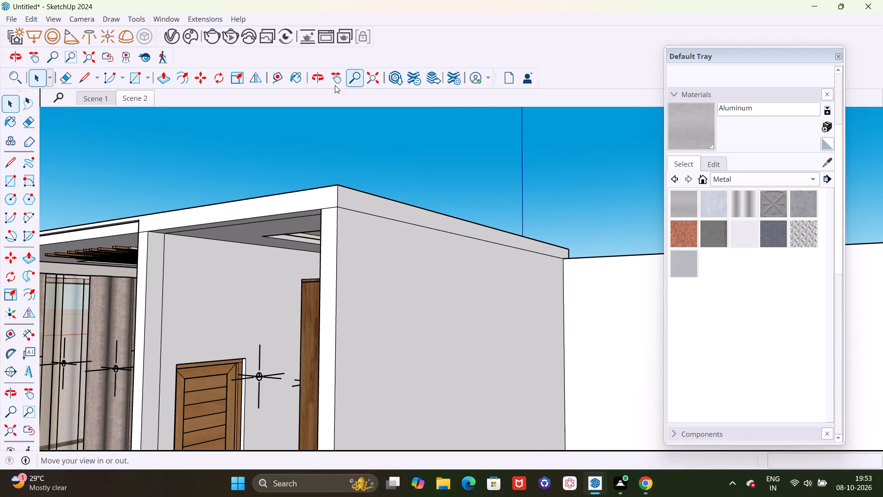
drag(334, 79, 334, 84)
drag(238, 271, 294, 277)
drag(344, 288, 137, 245)
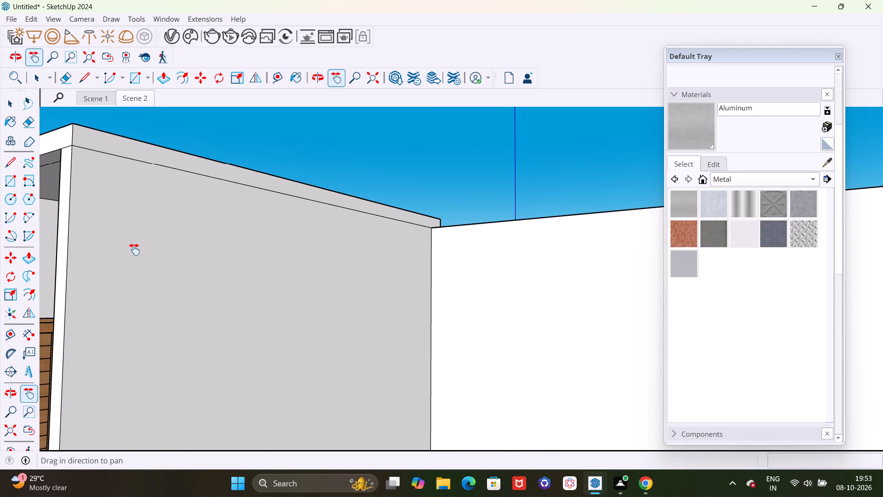
middle_drag(131, 254, 318, 275)
scroll(302, 231, up, 6)
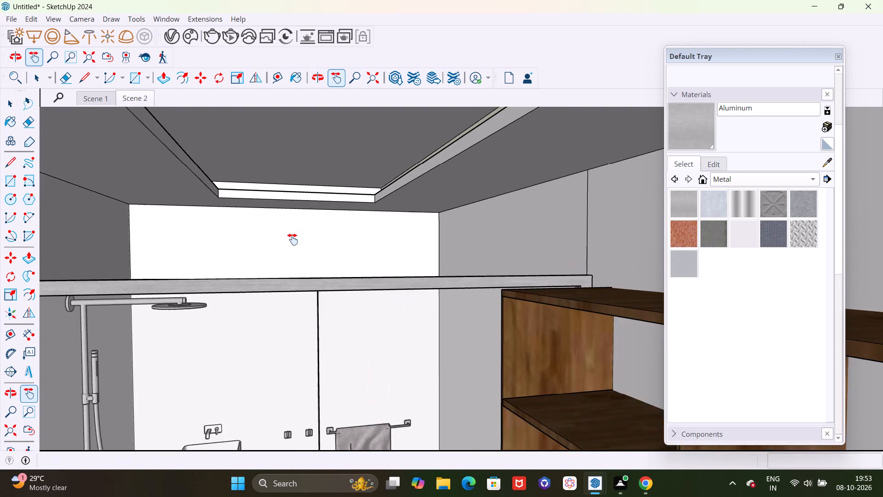
scroll(292, 239, up, 8)
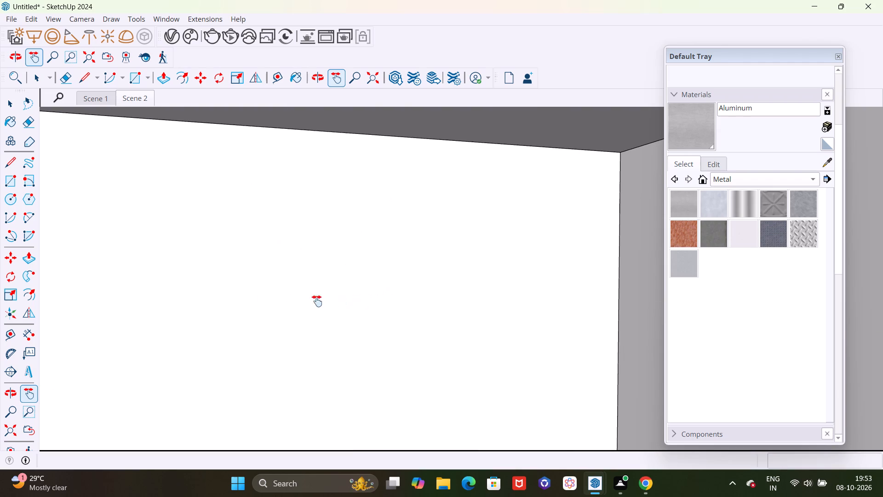
drag(111, 251, 412, 227)
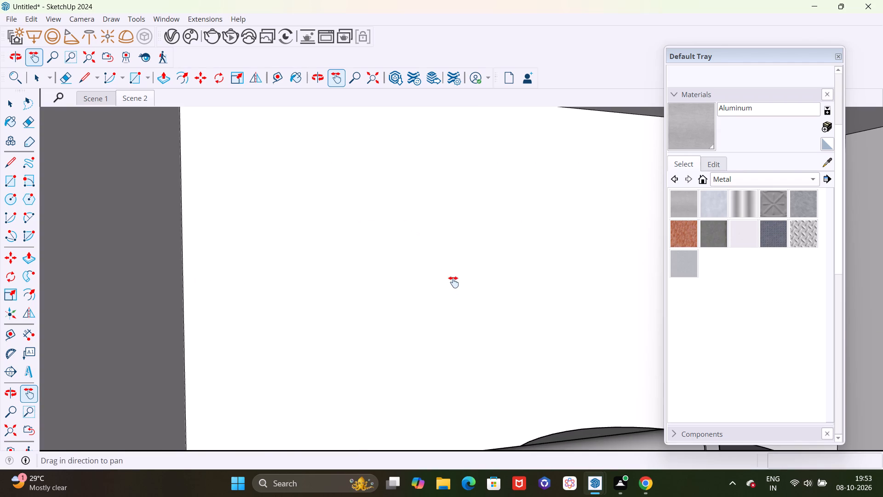
middle_drag(455, 286, 200, 326)
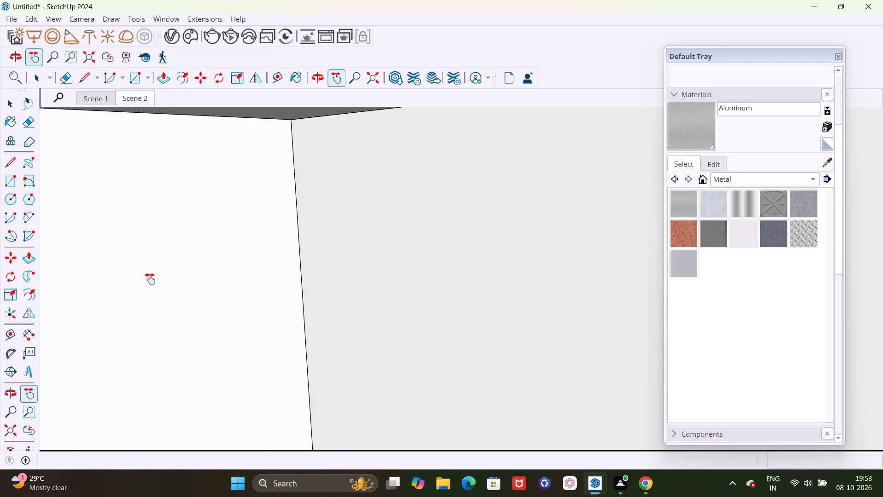
drag(150, 279, 420, 271)
middle_drag(445, 307, 290, 326)
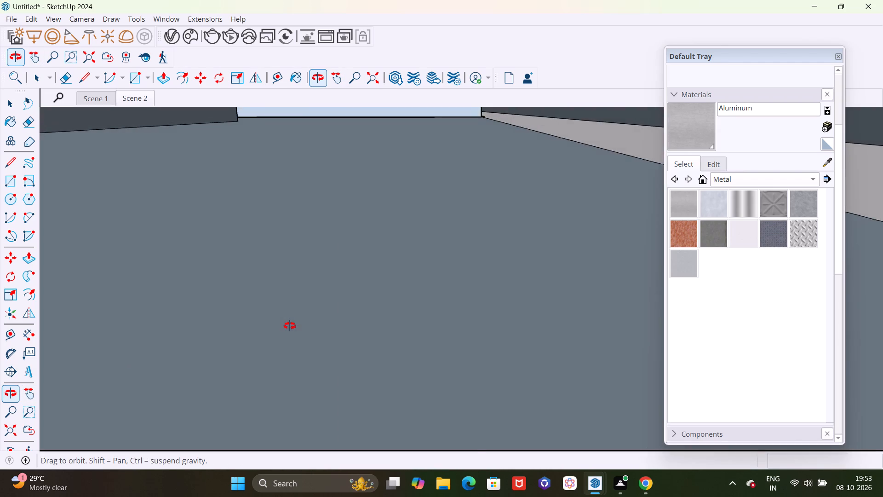
middle_drag(290, 326, 322, 272)
drag(144, 193, 509, 173)
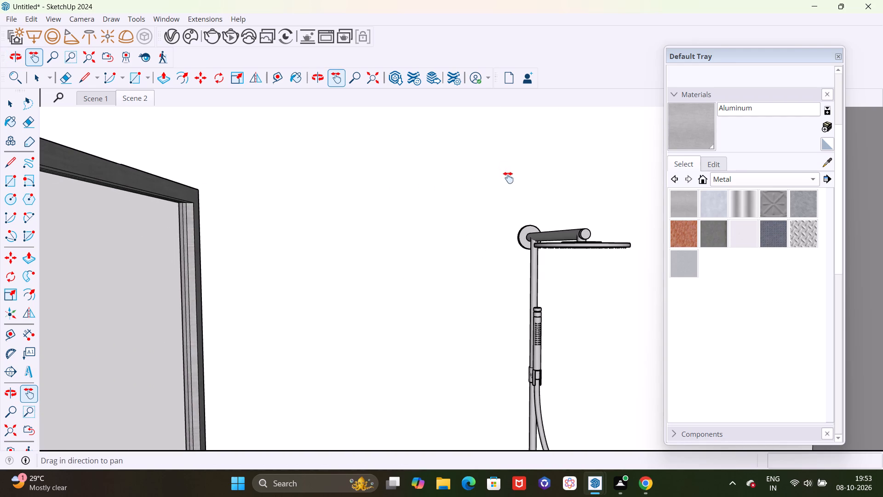
middle_drag(421, 323, 312, 301)
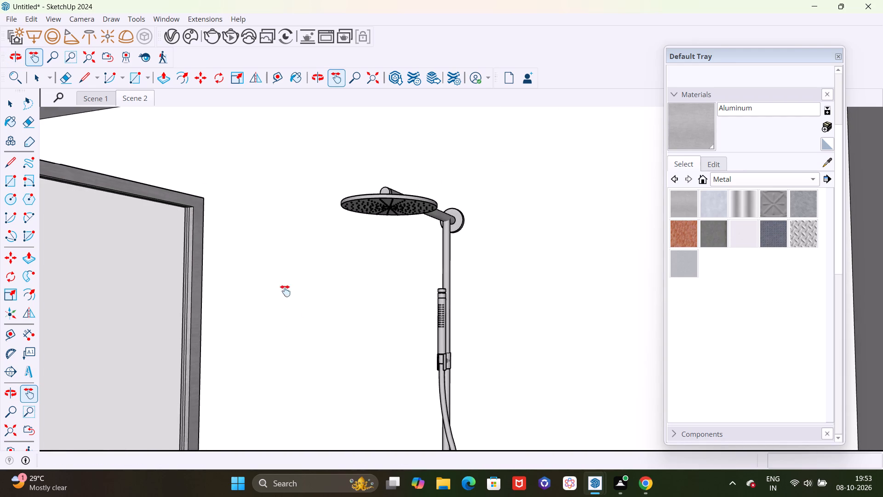
drag(286, 224, 310, 67)
drag(330, 316, 332, 156)
drag(312, 382, 339, 206)
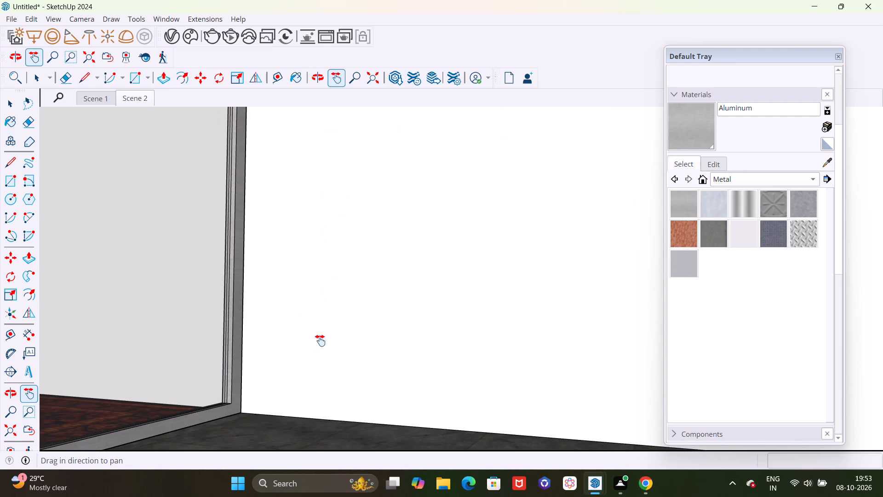
key(l)
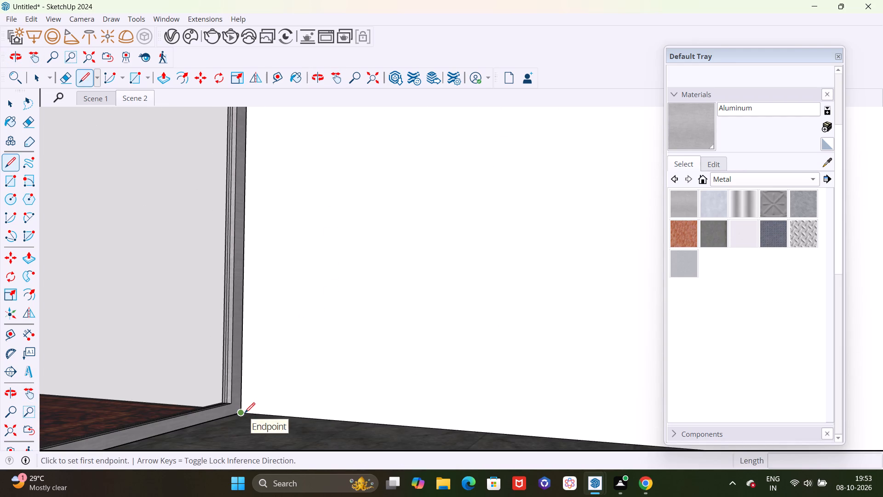
click(245, 413)
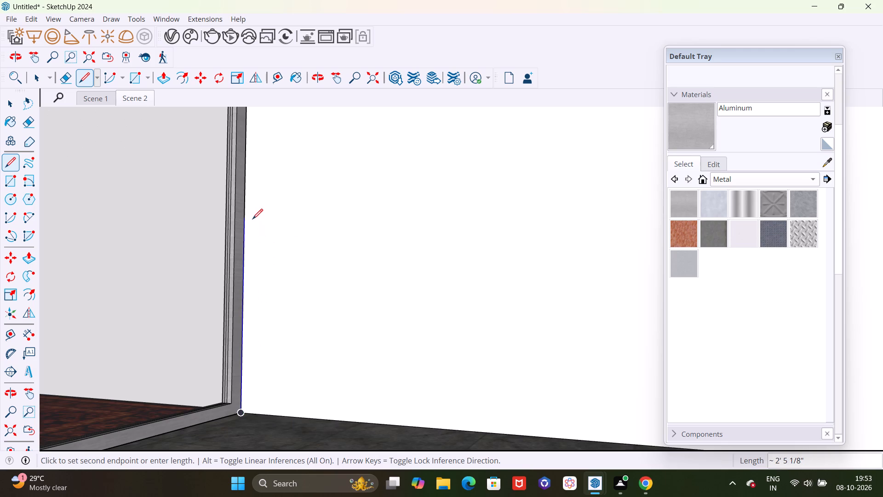
shift+middle_drag(252, 211, 250, 491)
shift+middle_drag(269, 241, 260, 351)
shift+middle_drag(247, 239, 284, 405)
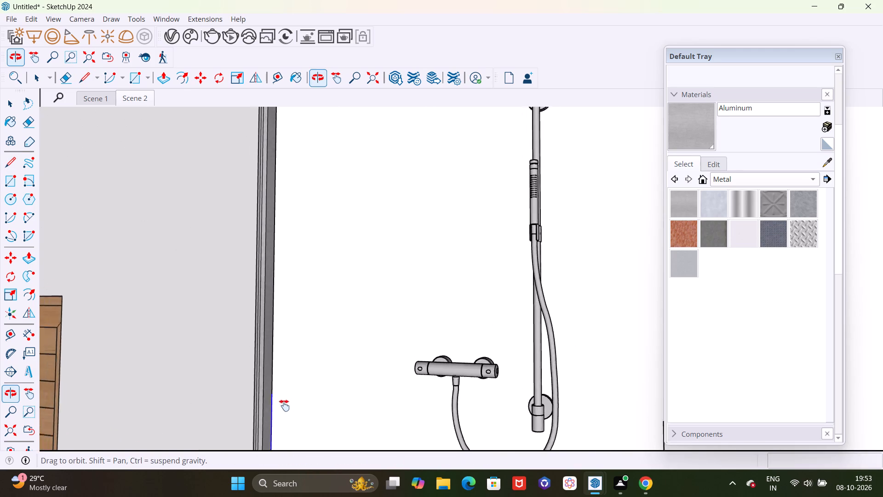
shift+middle_drag(284, 405, 309, 494)
shift+middle_drag(308, 182, 311, 208)
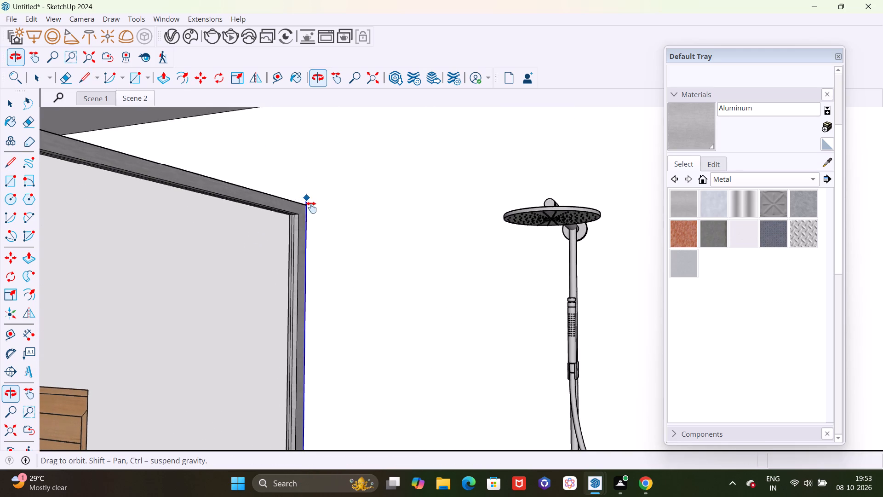
shift+middle_drag(311, 208, 313, 340)
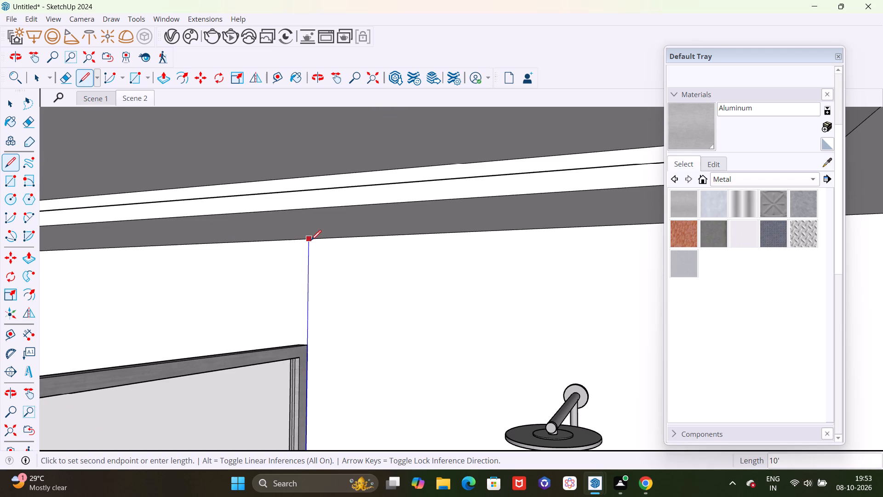
click(311, 240)
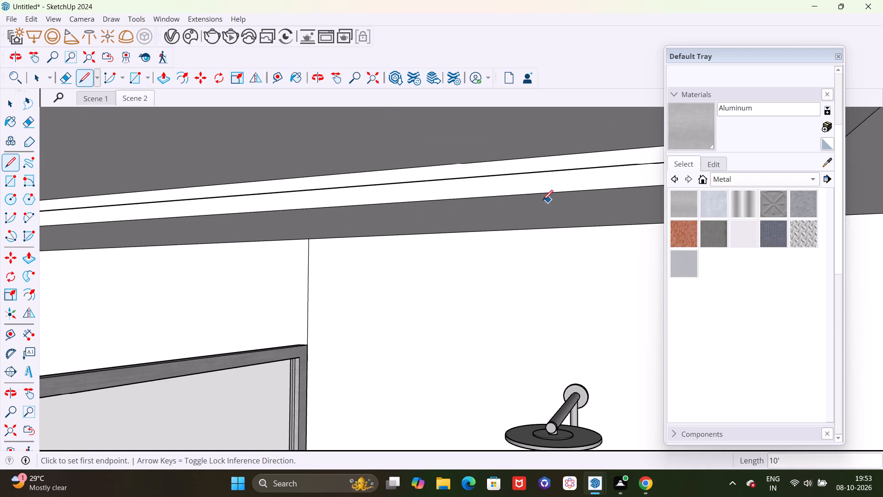
key(space)
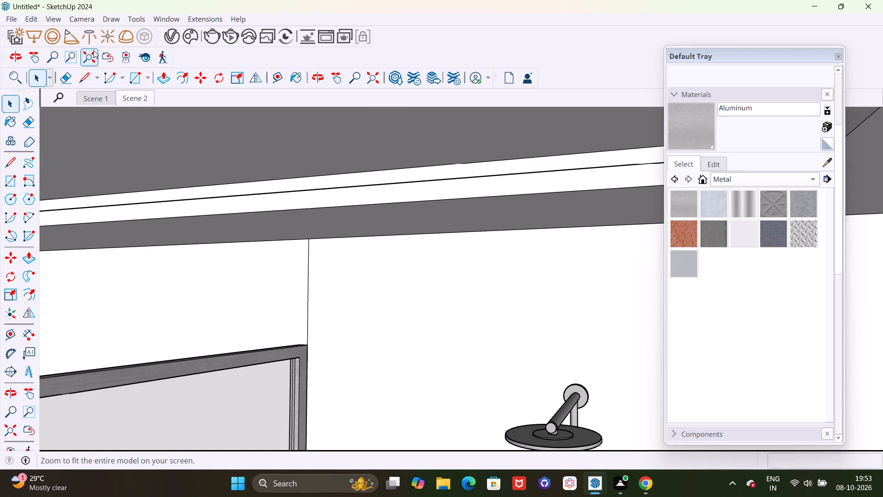
Open the V-Ray Asset Editor.
click(164, 35)
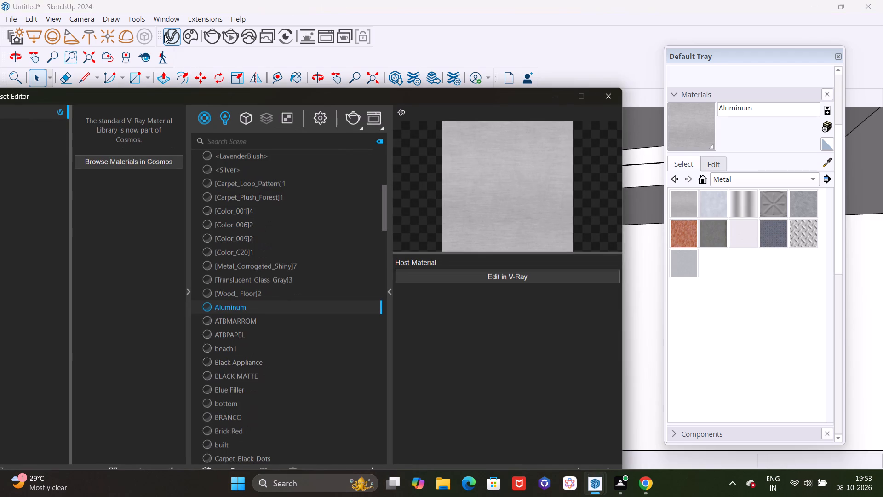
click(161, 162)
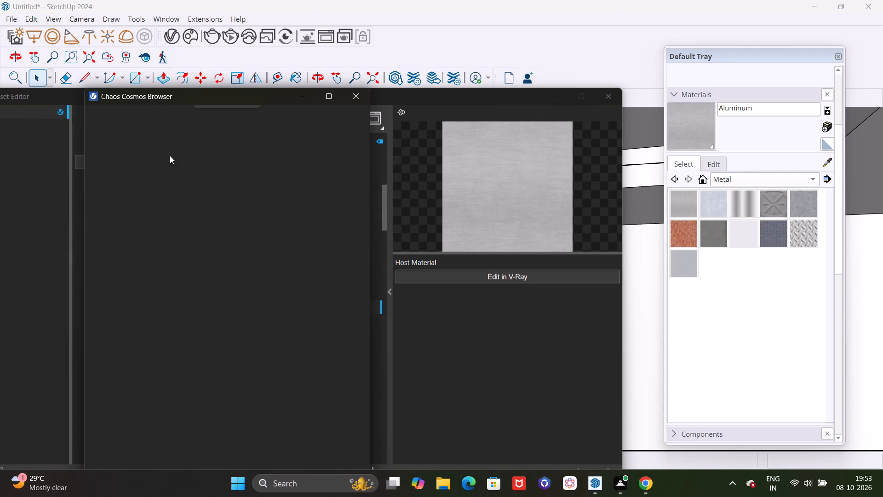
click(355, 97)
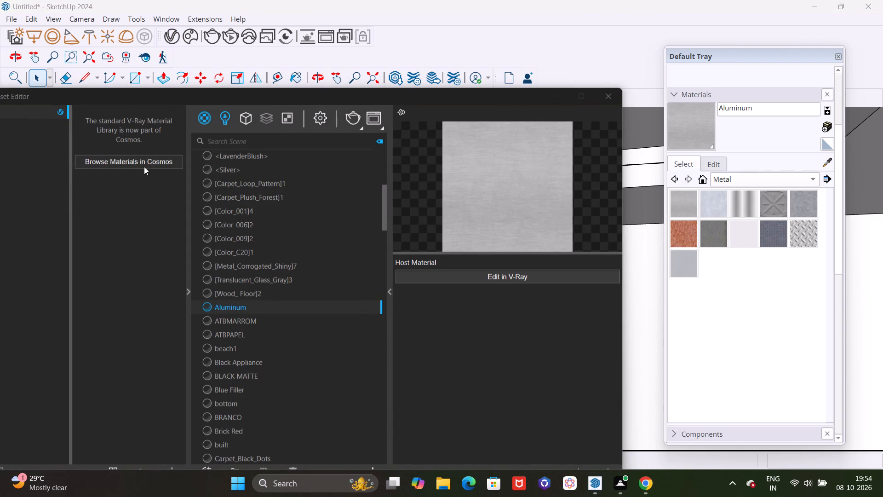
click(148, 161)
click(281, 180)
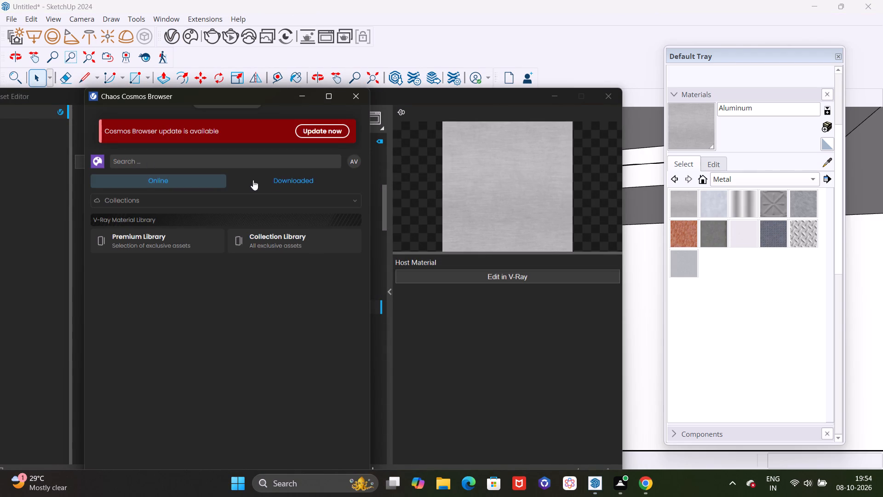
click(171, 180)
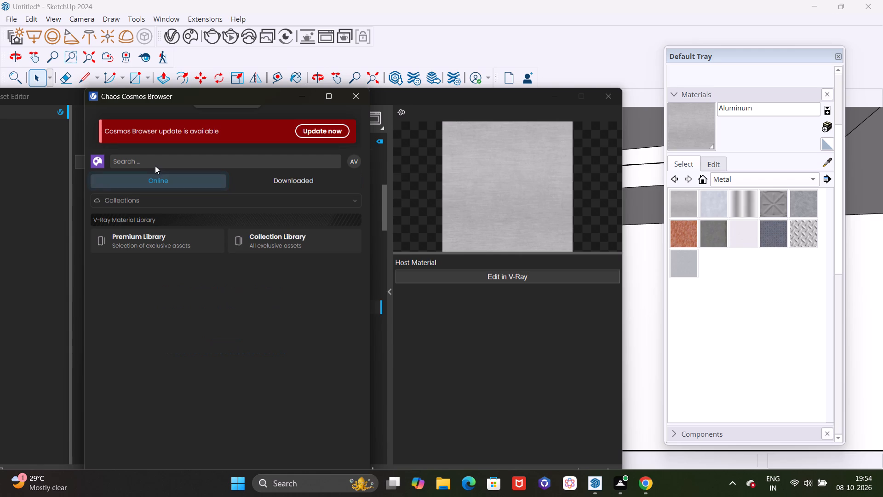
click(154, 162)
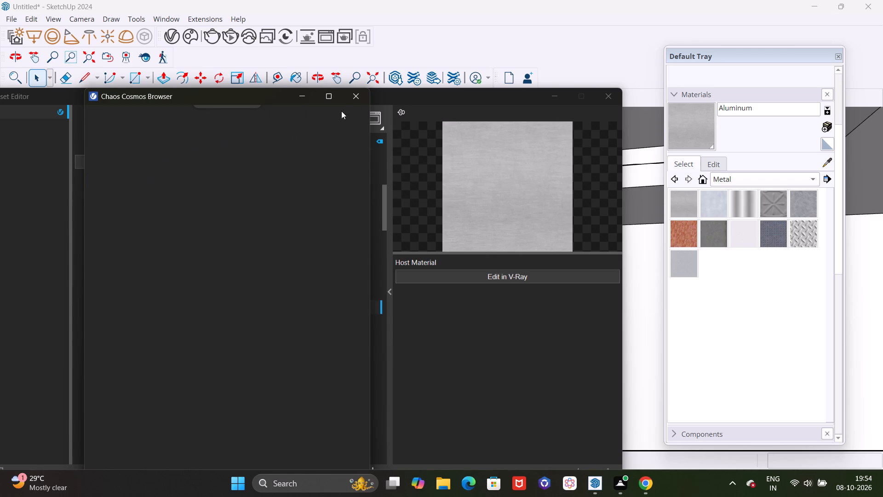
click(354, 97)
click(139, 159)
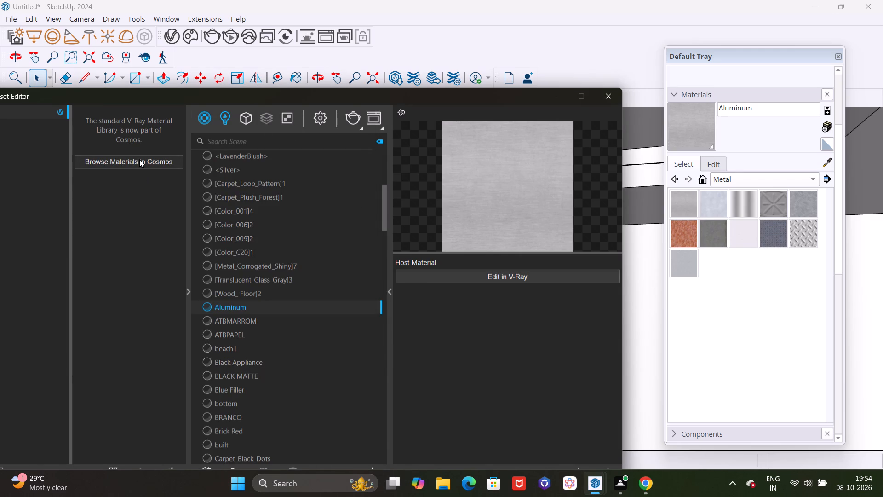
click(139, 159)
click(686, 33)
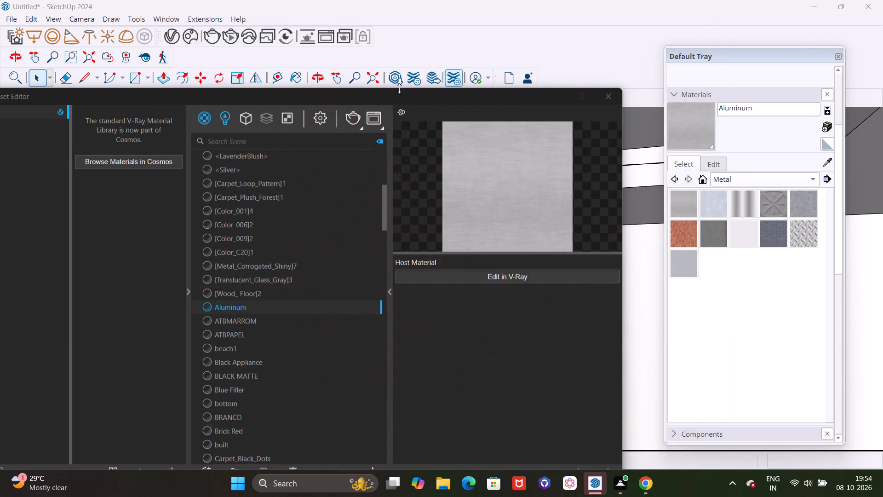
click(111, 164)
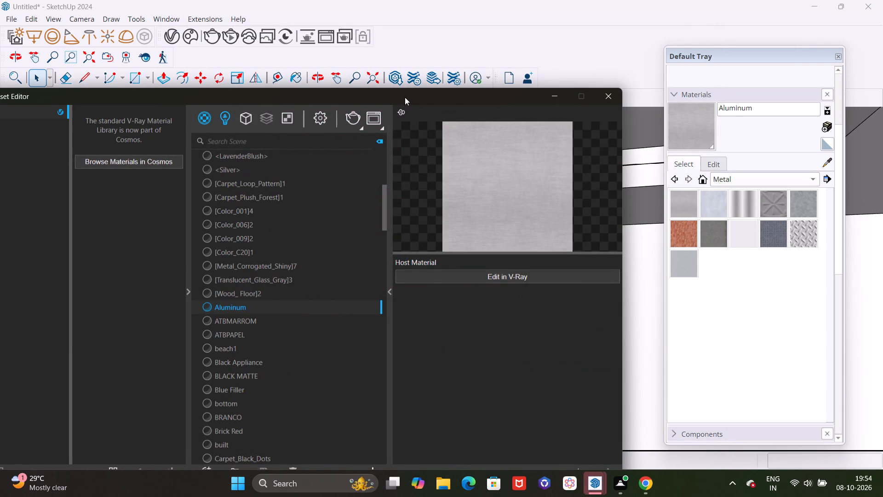
Search the Chaos Cosmos material library for wall tiles and import the orange-and-blue Tiles Patterned 07 material.
drag(385, 93, 361, 53)
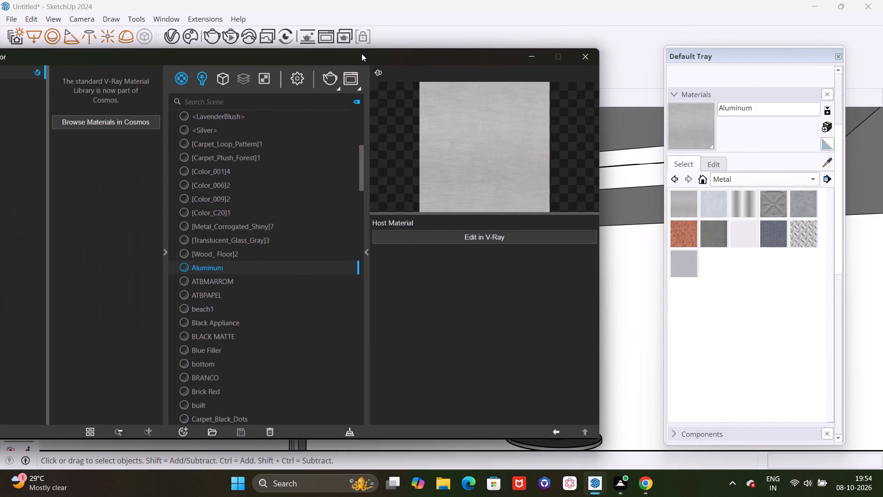
click(101, 123)
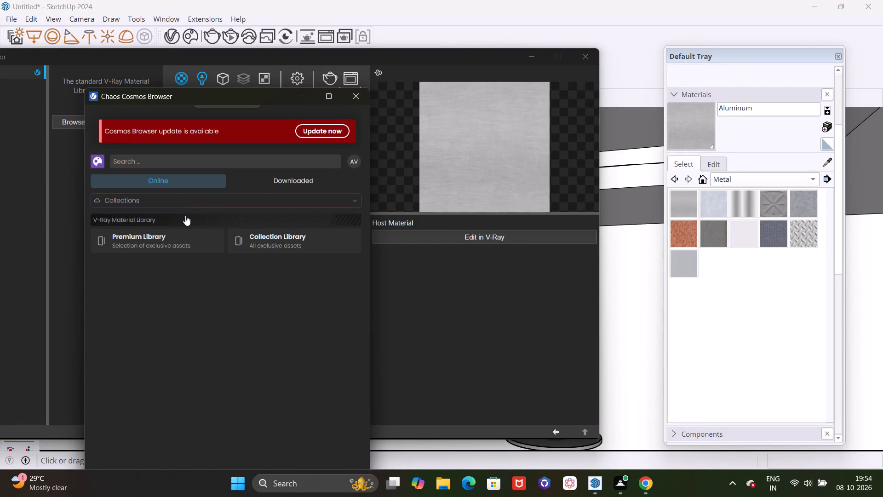
click(137, 163)
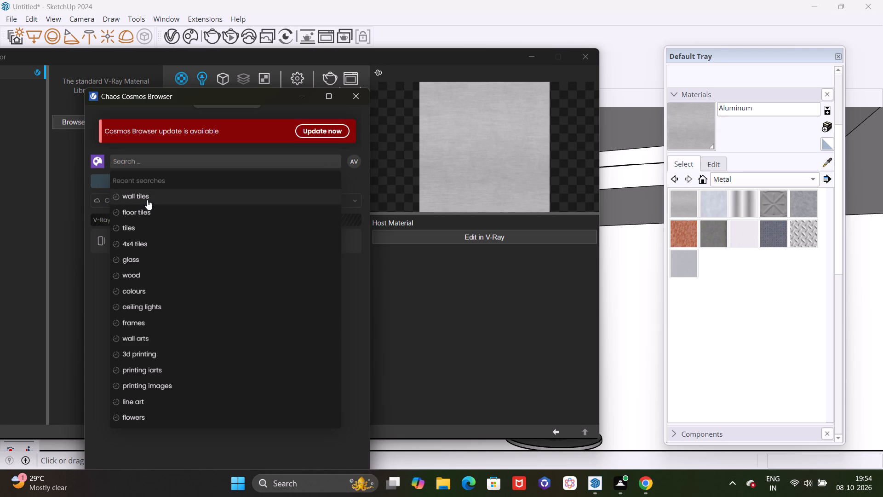
click(147, 200)
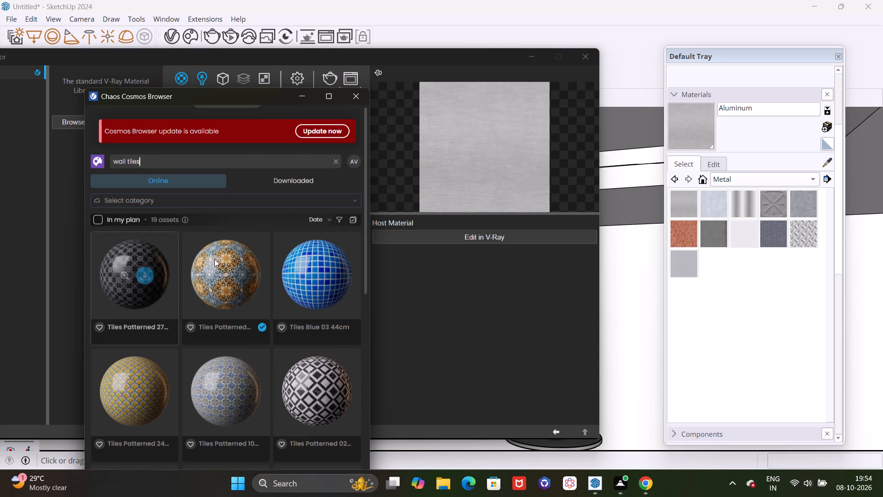
click(232, 274)
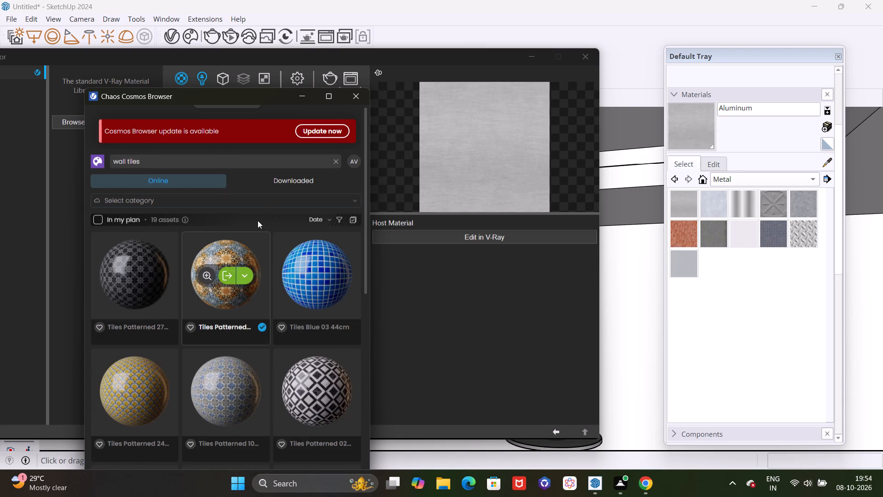
Give the Tiles Patterned 07 80cm#2 material a near-white reflection colour and enable a custom reflection IOR of about 5.07.
click(301, 101)
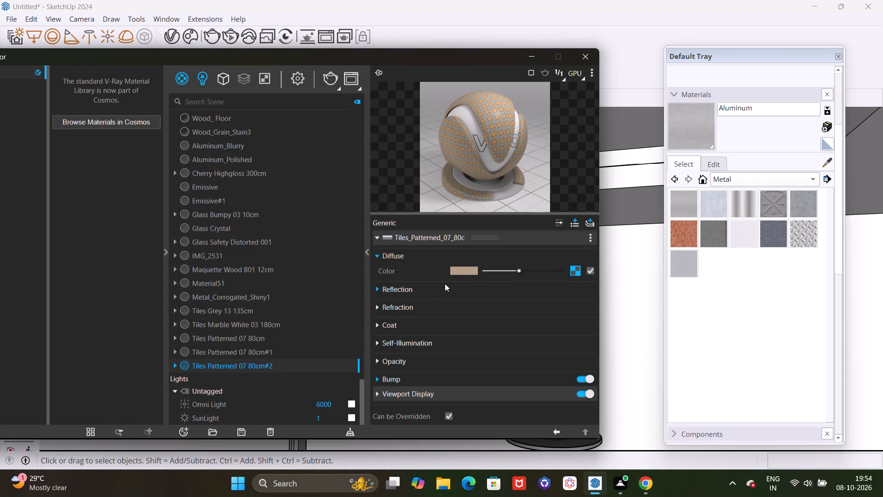
click(428, 288)
click(461, 306)
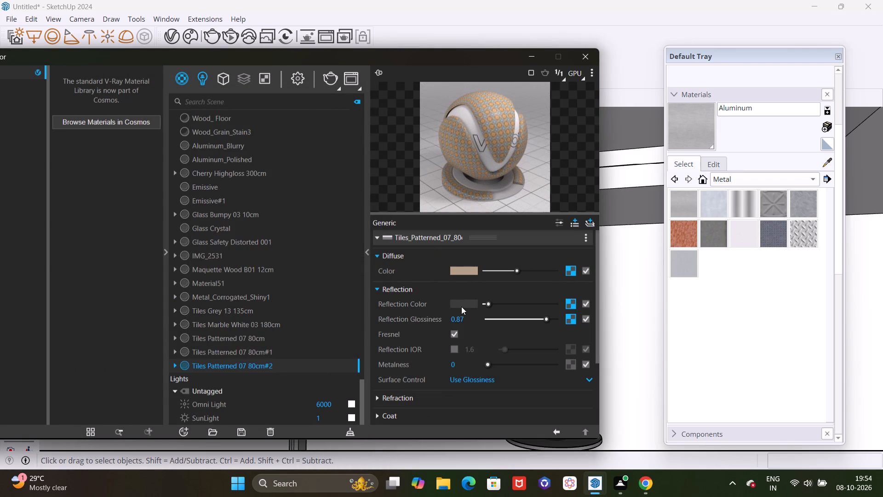
click(258, 151)
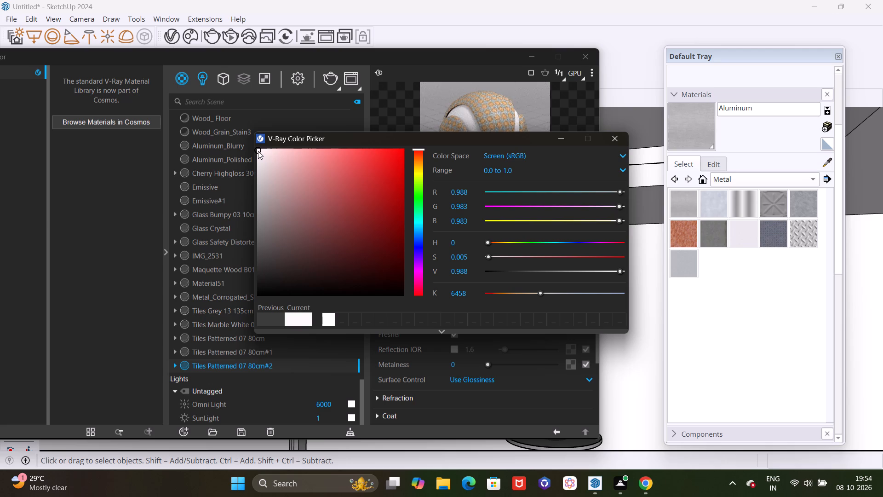
click(621, 138)
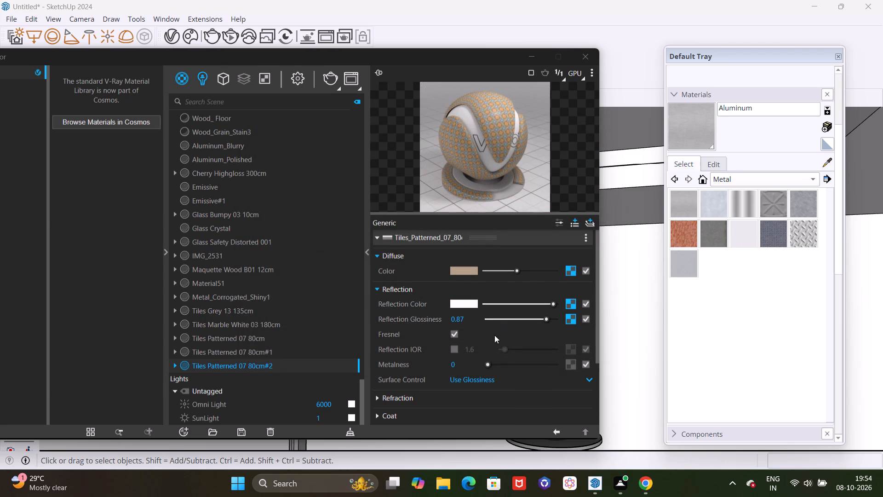
click(453, 349)
drag(505, 350, 520, 351)
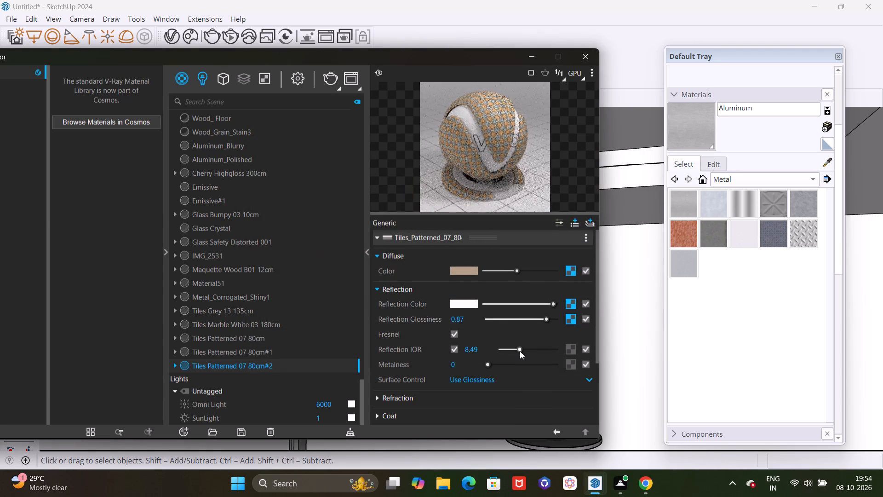
drag(520, 351, 512, 354)
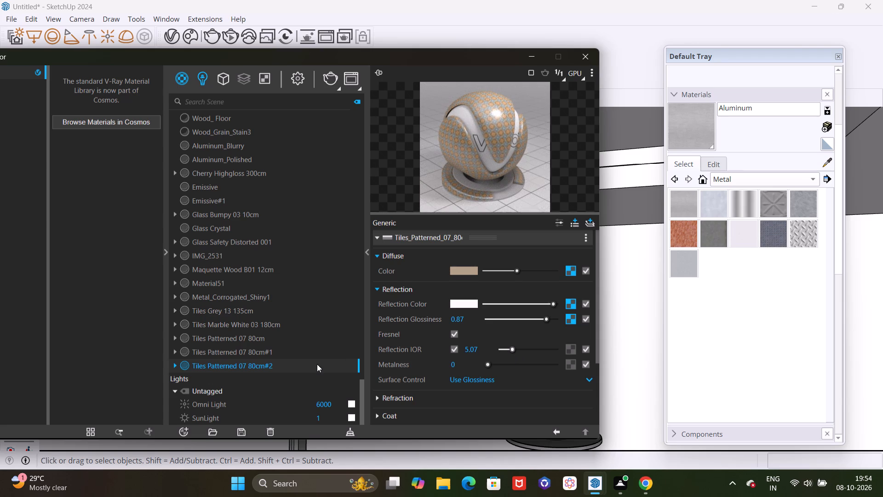
Paint the shower-side bathroom wall inside the door frame line with Tiles Patterned 07 80cm#2.
click(317, 365)
click(685, 133)
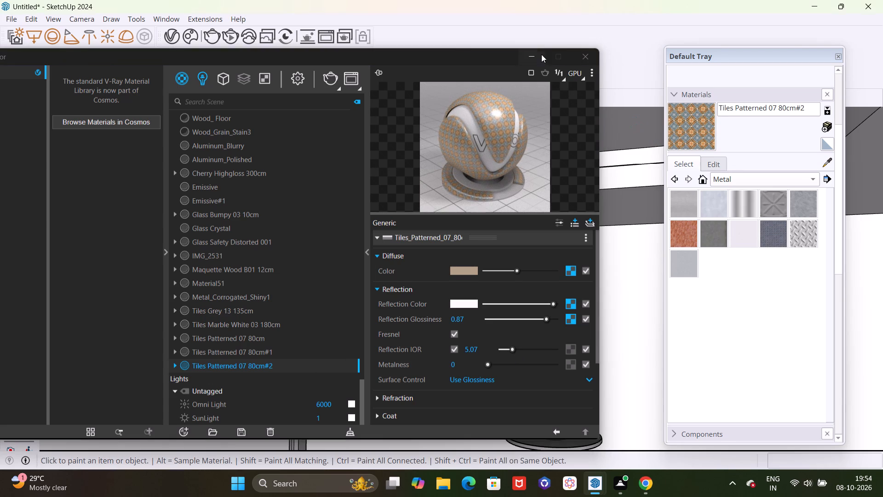
click(541, 53)
click(462, 272)
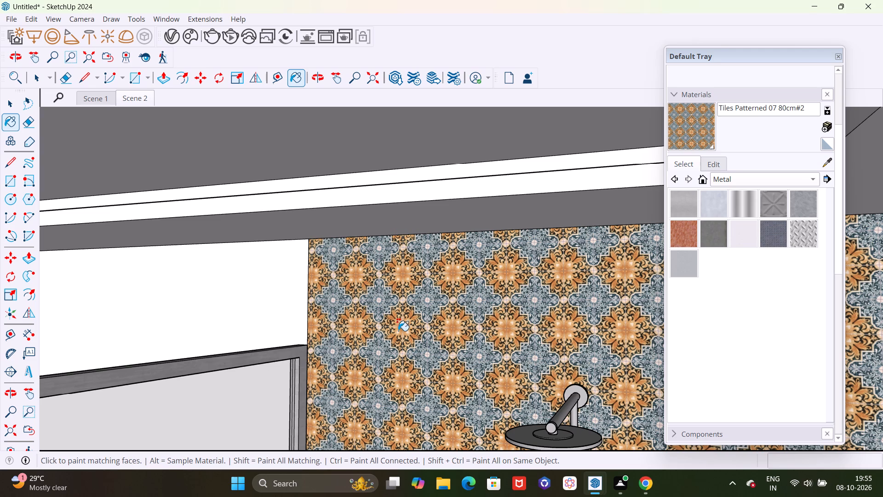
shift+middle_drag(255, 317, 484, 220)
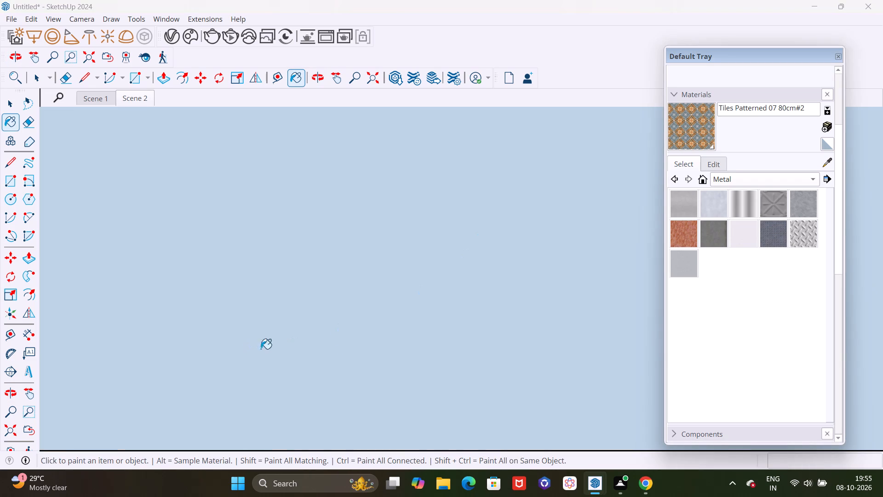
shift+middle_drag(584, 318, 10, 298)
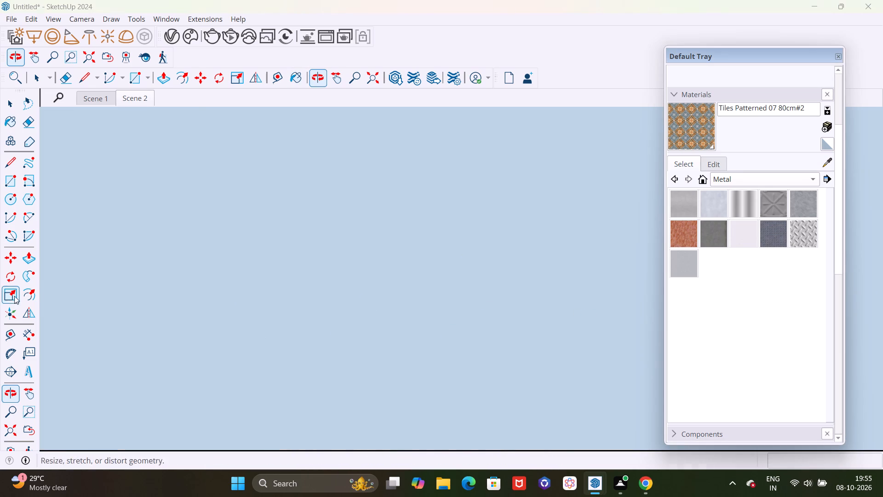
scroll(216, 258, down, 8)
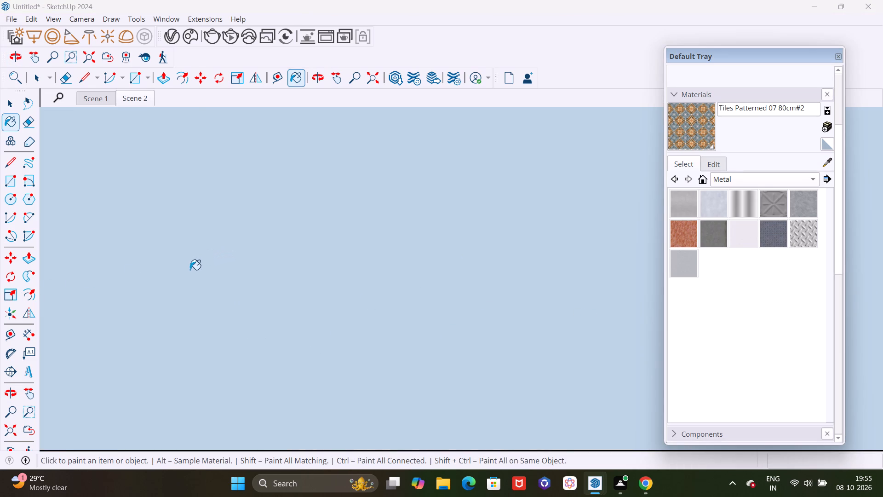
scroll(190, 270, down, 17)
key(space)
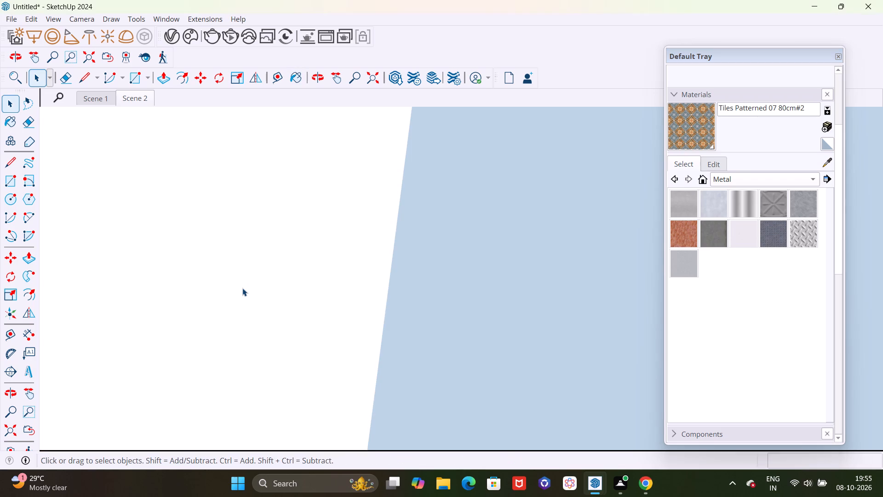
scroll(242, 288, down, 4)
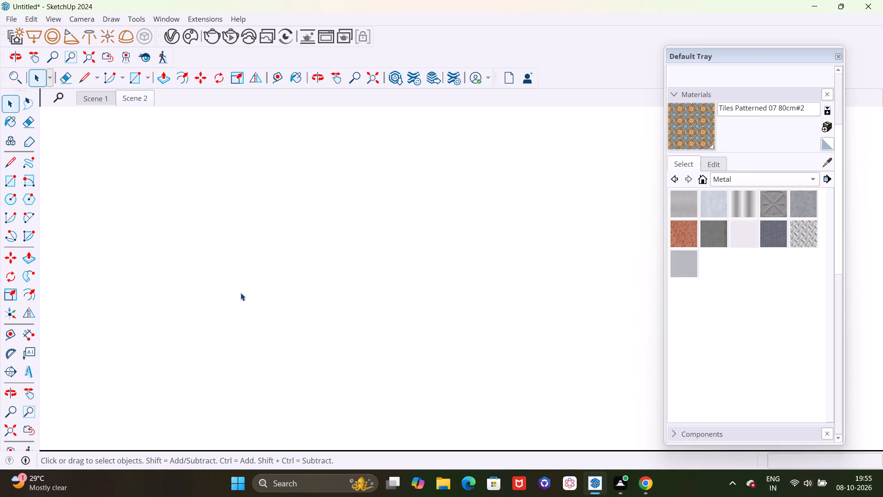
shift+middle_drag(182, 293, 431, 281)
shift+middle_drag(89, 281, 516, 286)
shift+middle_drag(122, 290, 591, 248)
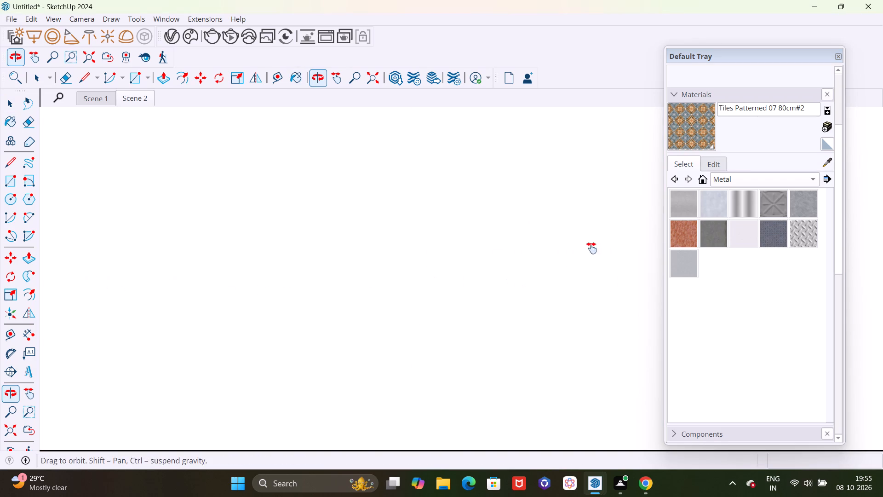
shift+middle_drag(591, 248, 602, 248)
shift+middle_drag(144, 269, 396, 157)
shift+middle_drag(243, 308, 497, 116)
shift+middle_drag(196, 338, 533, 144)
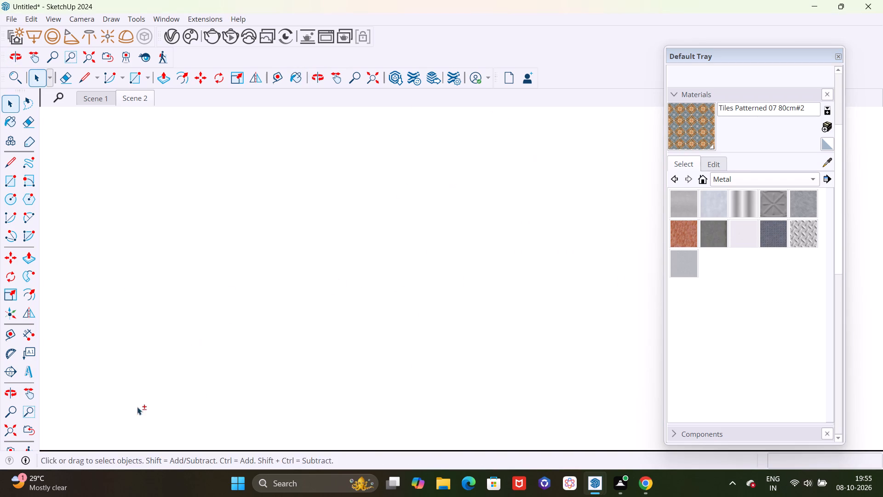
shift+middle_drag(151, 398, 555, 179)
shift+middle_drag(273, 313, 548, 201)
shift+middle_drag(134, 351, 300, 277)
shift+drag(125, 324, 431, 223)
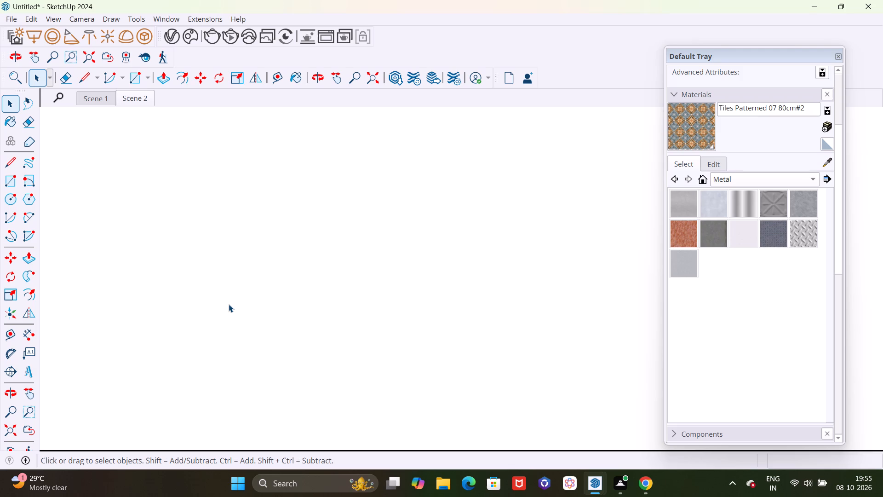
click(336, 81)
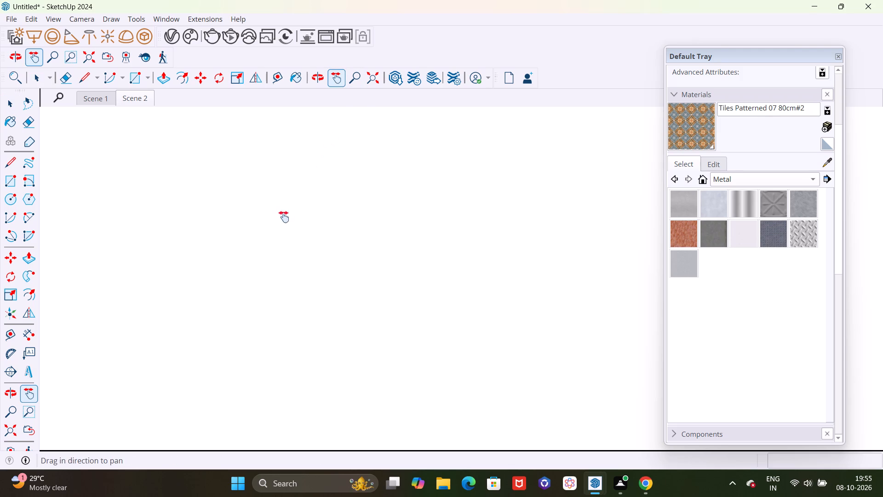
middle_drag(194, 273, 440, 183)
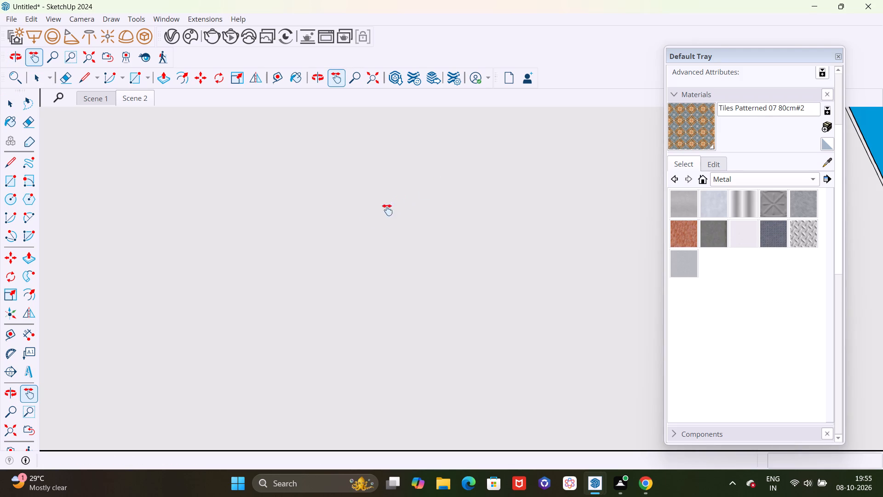
Paint the bathroom's back wall and the side wall opposite the shower with Tiles Patterned 07 80cm#2, and leave the Paint Bucket.
click(378, 80)
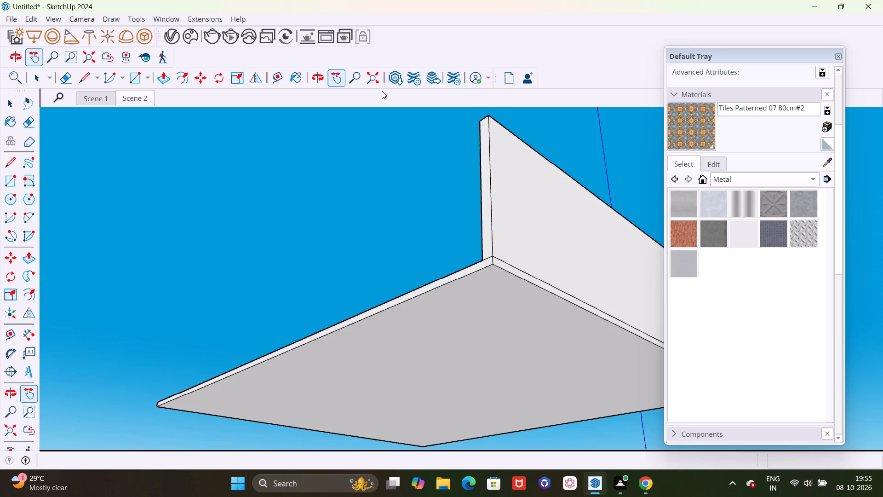
scroll(385, 236, down, 4)
middle_drag(396, 254, 441, 397)
scroll(426, 329, up, 4)
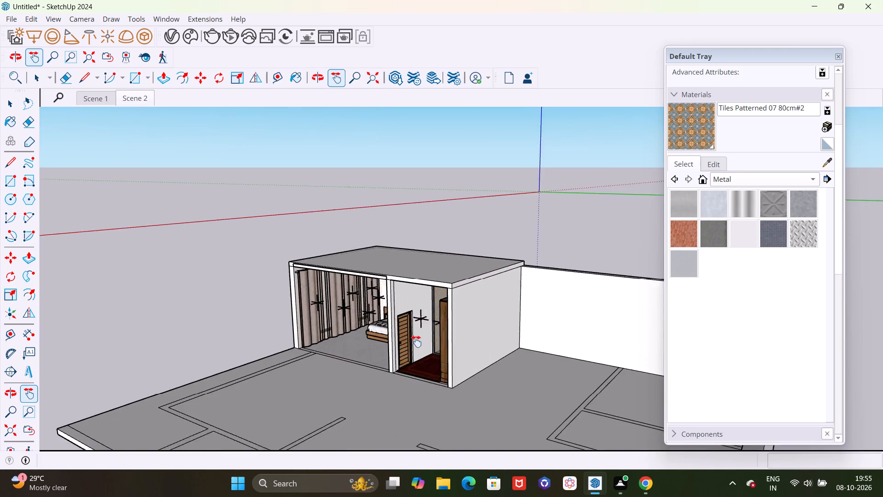
scroll(416, 341, up, 1)
middle_drag(419, 342, 531, 305)
scroll(507, 272, up, 4)
scroll(475, 289, up, 1)
middle_drag(475, 290, 528, 287)
scroll(522, 264, up, 4)
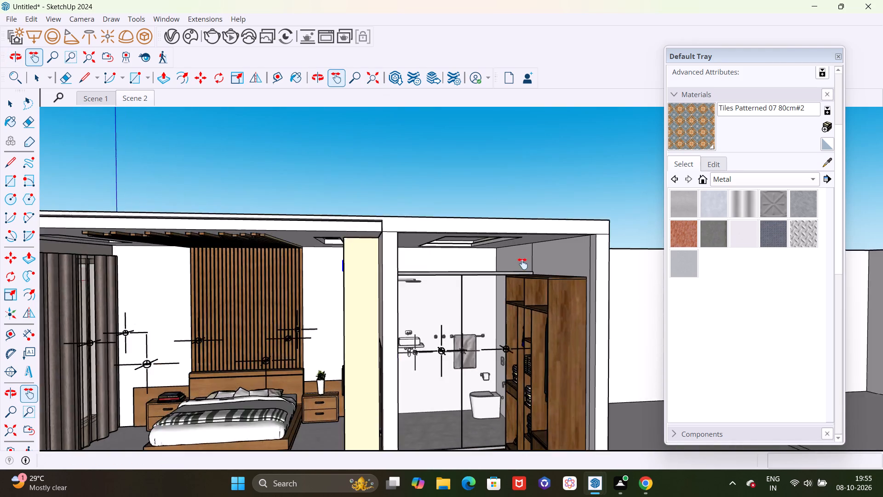
scroll(481, 272, up, 1)
middle_drag(471, 272, 506, 278)
click(691, 119)
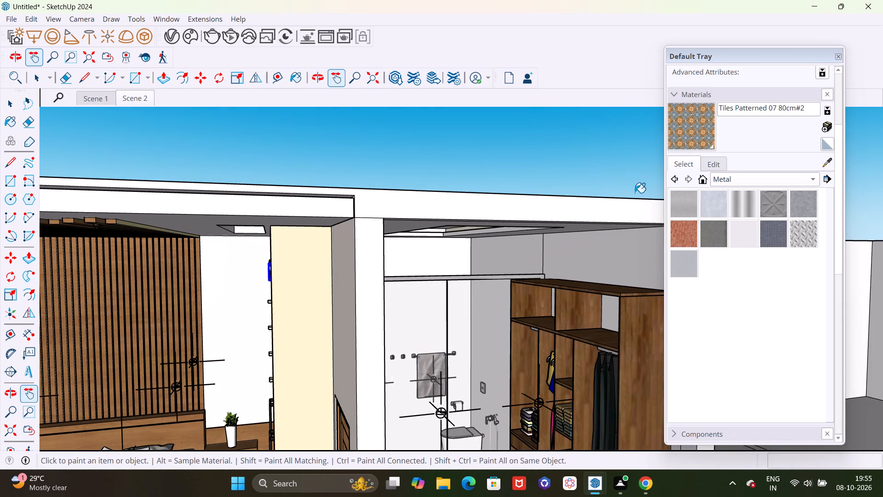
click(528, 256)
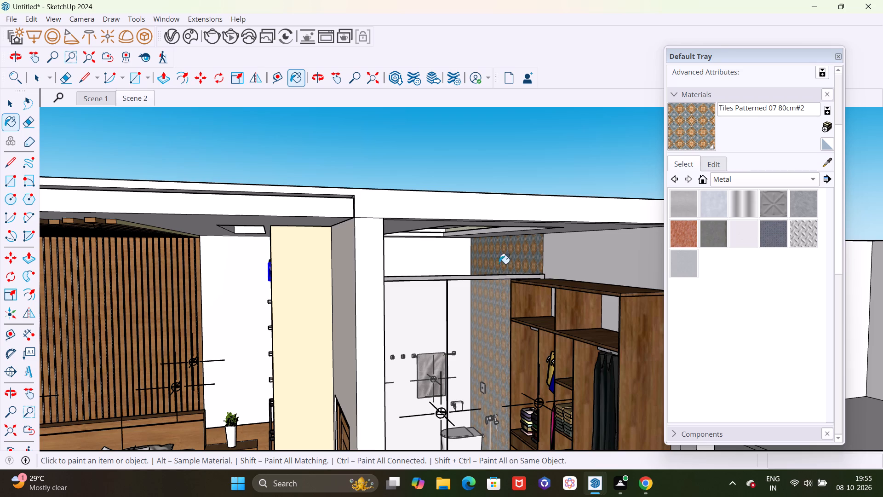
click(443, 260)
middle_drag(464, 284, 389, 298)
scroll(386, 288, up, 1)
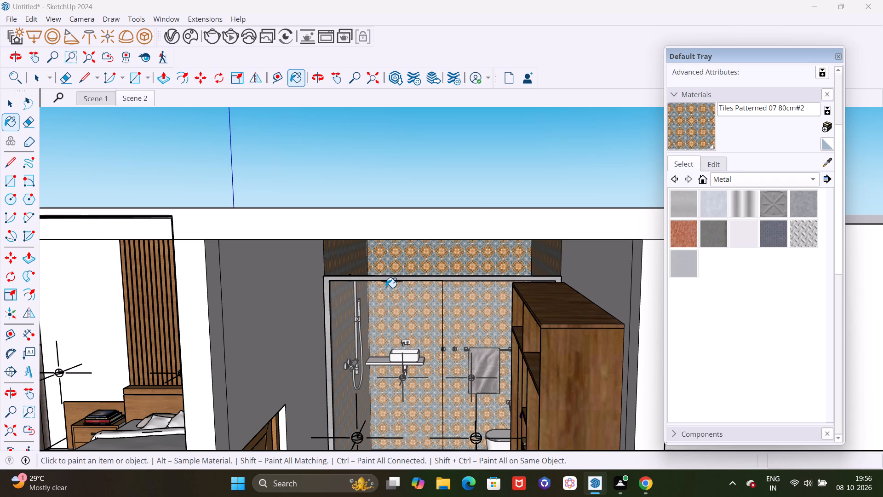
scroll(310, 258, down, 10)
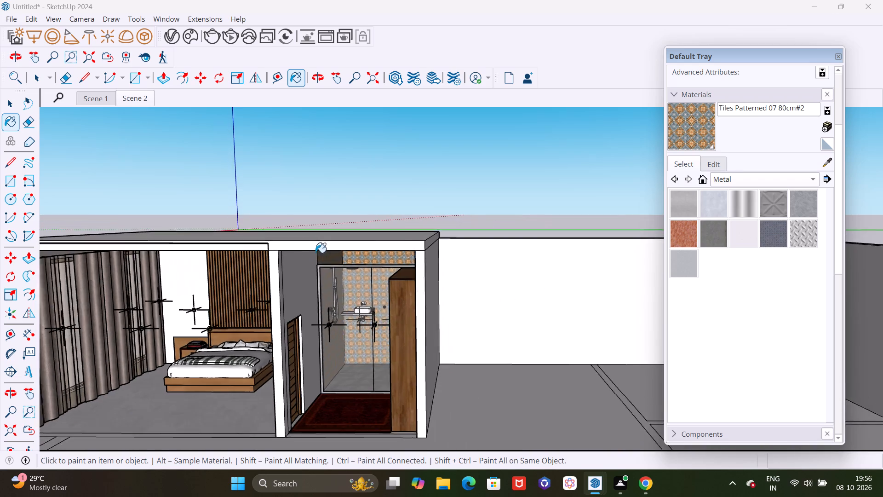
key(space)
Browse the Imagine collection in the Wallpapers material library for a dressing-area wall finish.
middle_drag(315, 314, 346, 282)
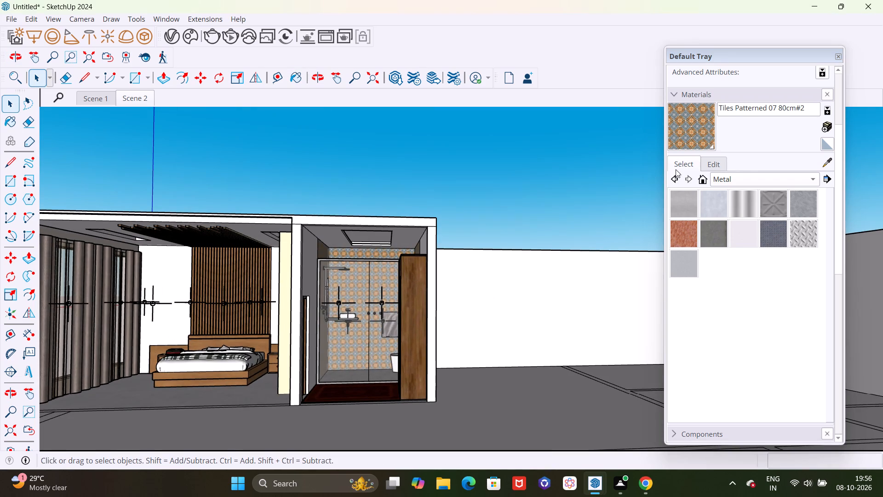
click(747, 176)
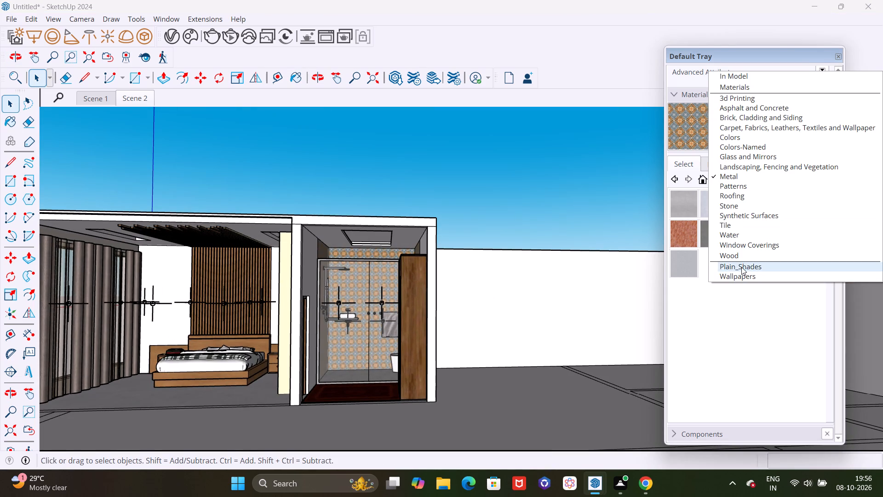
click(741, 278)
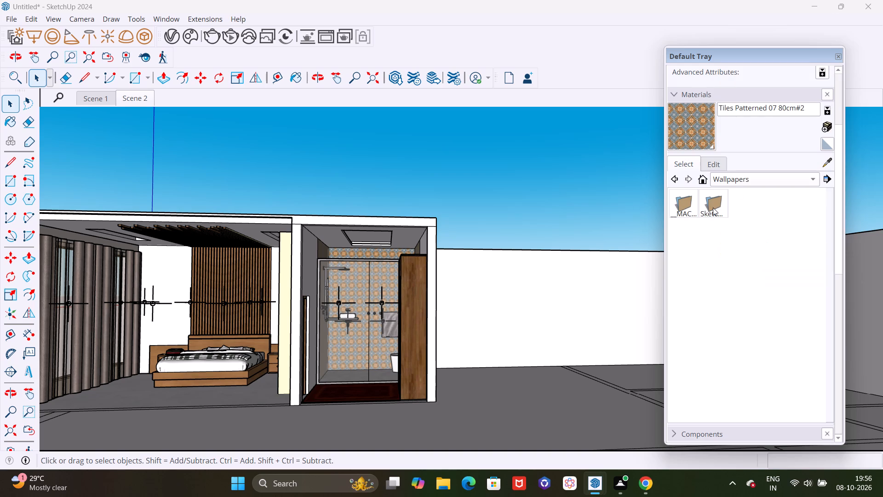
click(713, 208)
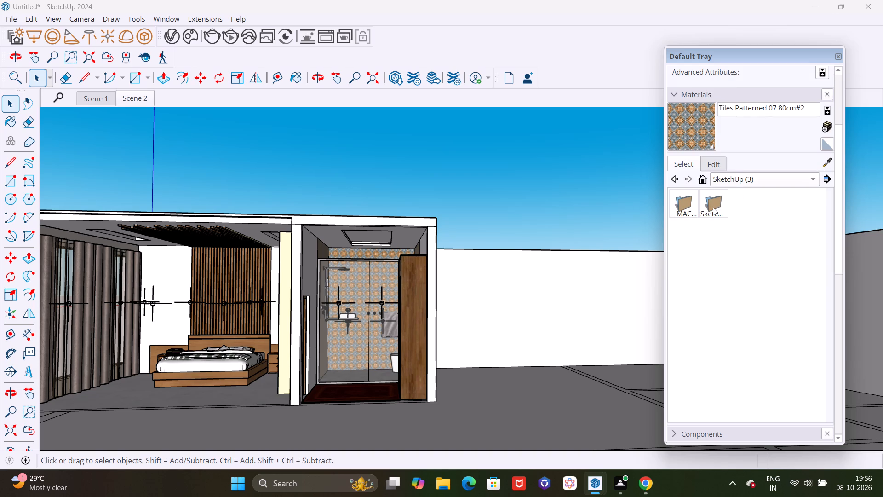
click(712, 208)
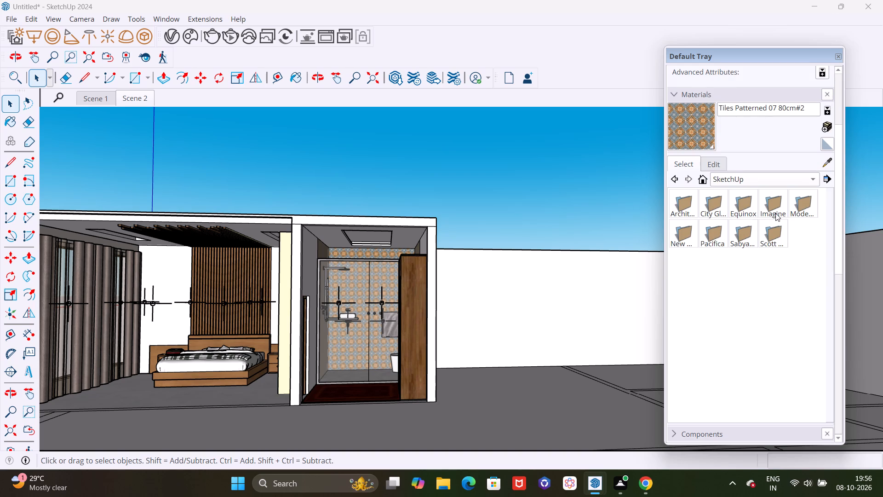
click(774, 202)
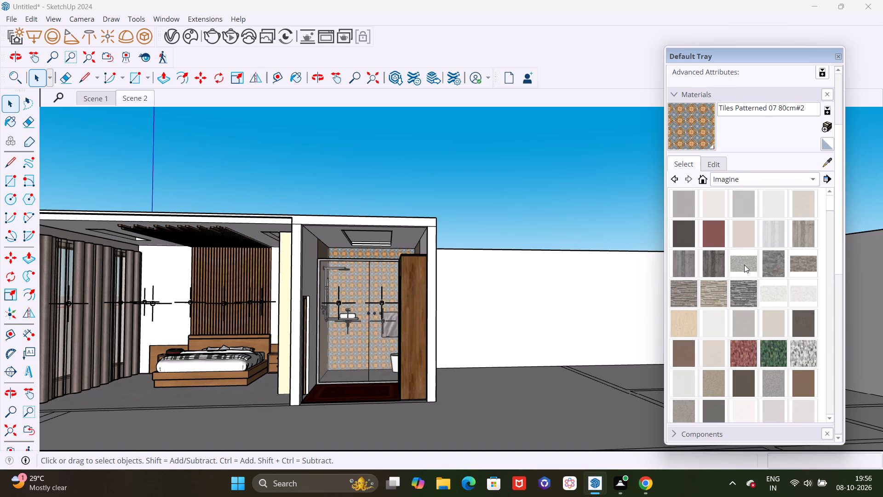
scroll(744, 274, down, 7)
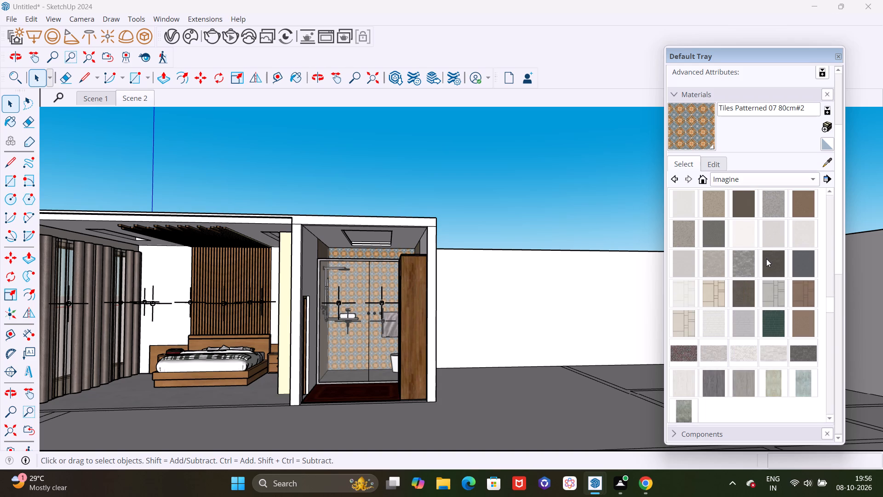
scroll(766, 259, up, 4)
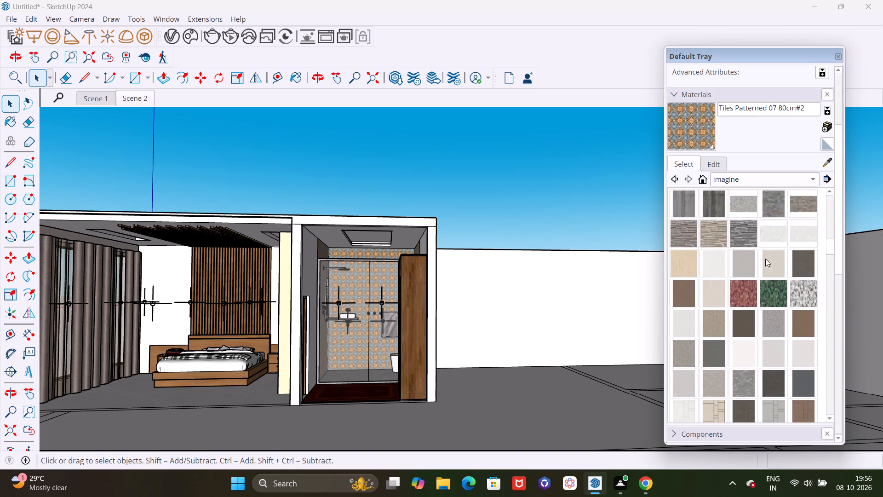
scroll(765, 259, up, 2)
scroll(765, 259, down, 4)
scroll(764, 259, up, 3)
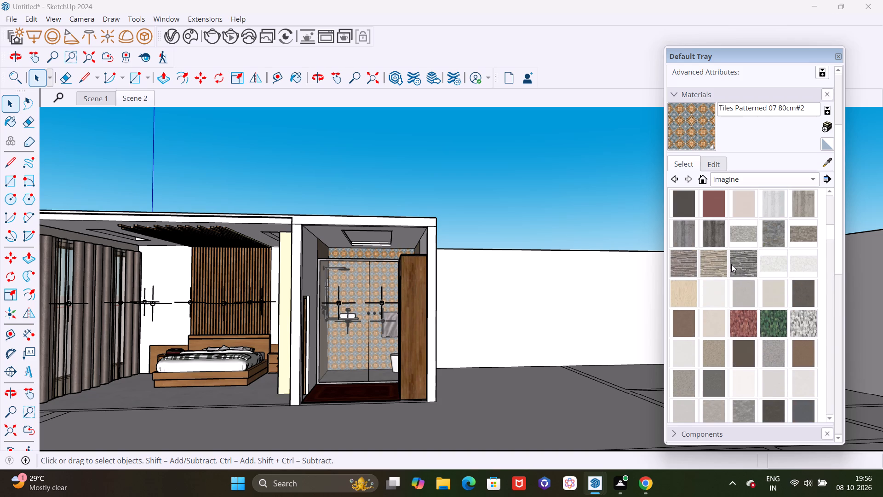
scroll(732, 266, down, 8)
scroll(732, 267, up, 3)
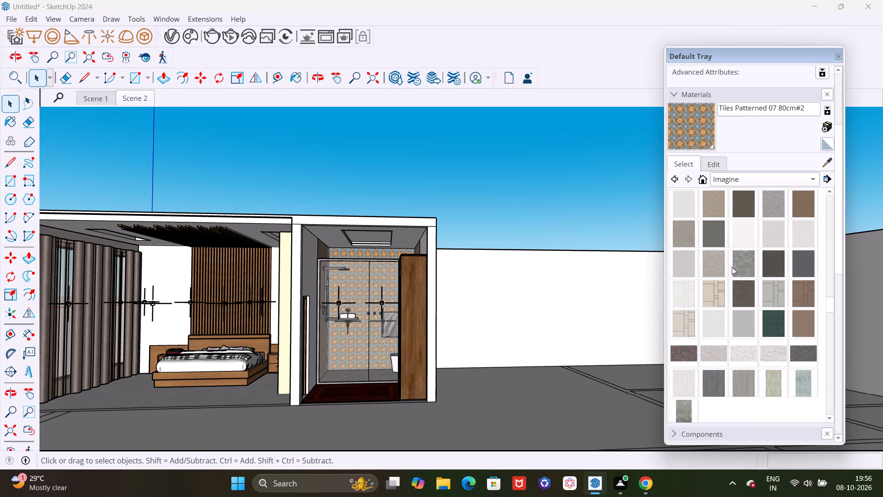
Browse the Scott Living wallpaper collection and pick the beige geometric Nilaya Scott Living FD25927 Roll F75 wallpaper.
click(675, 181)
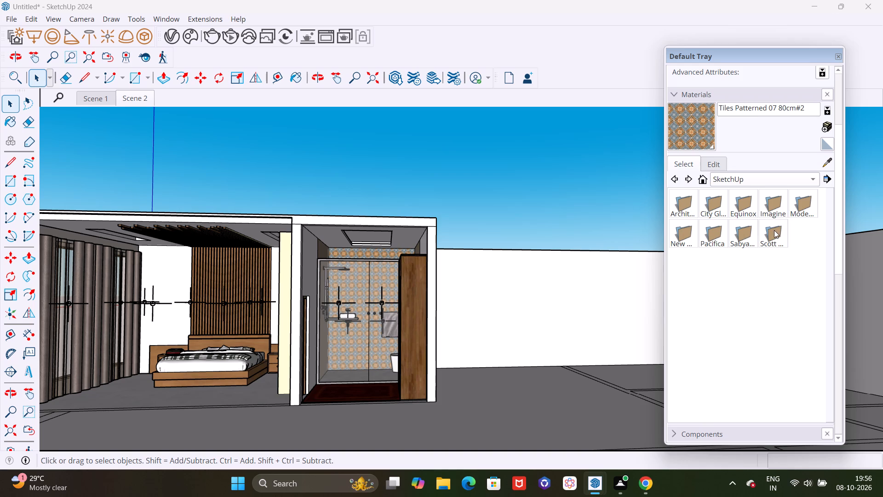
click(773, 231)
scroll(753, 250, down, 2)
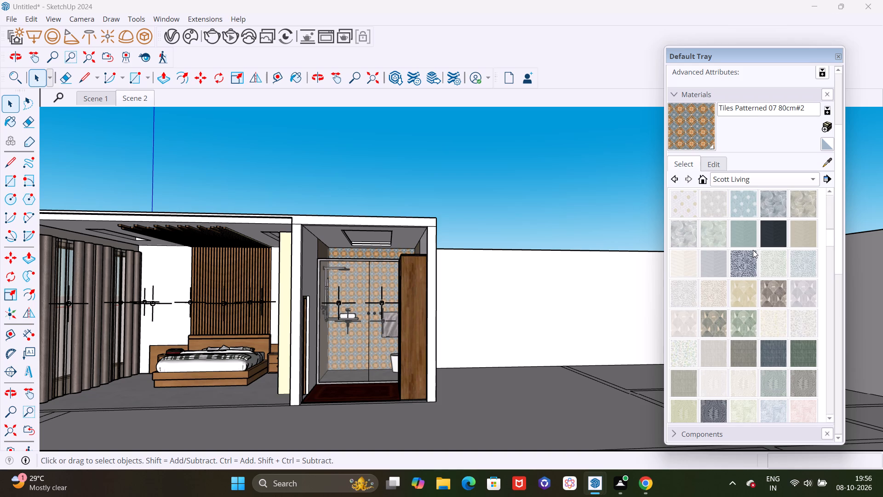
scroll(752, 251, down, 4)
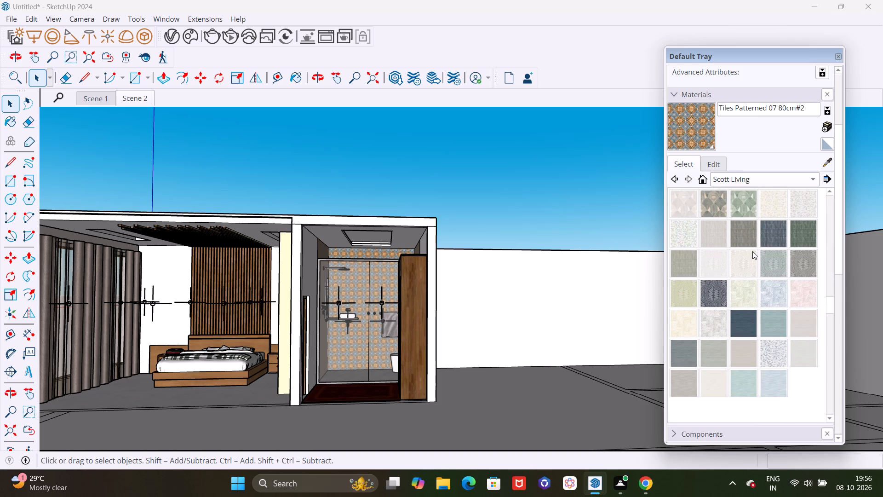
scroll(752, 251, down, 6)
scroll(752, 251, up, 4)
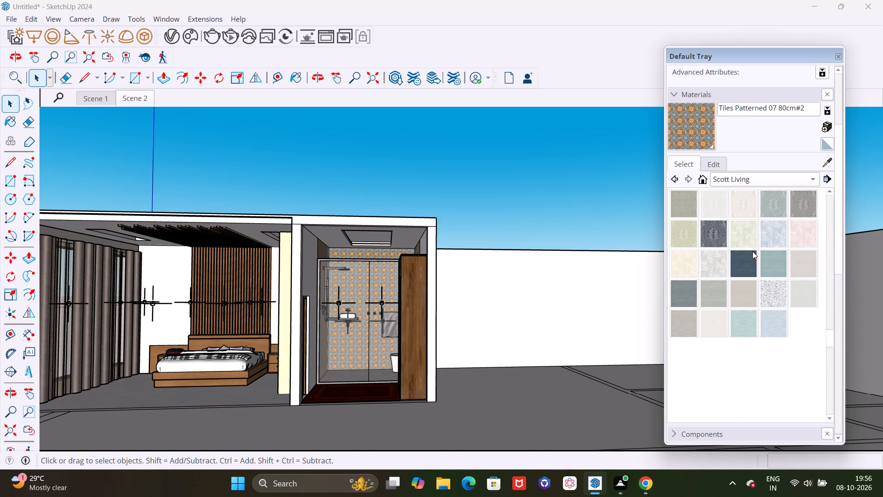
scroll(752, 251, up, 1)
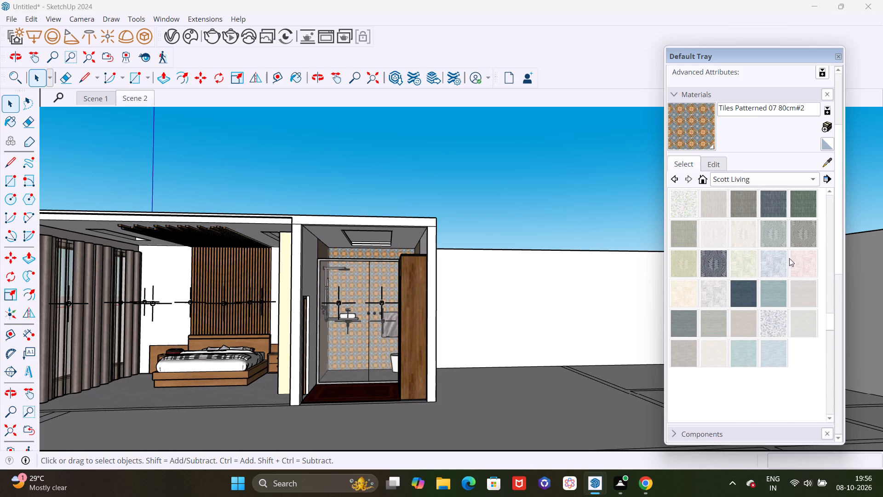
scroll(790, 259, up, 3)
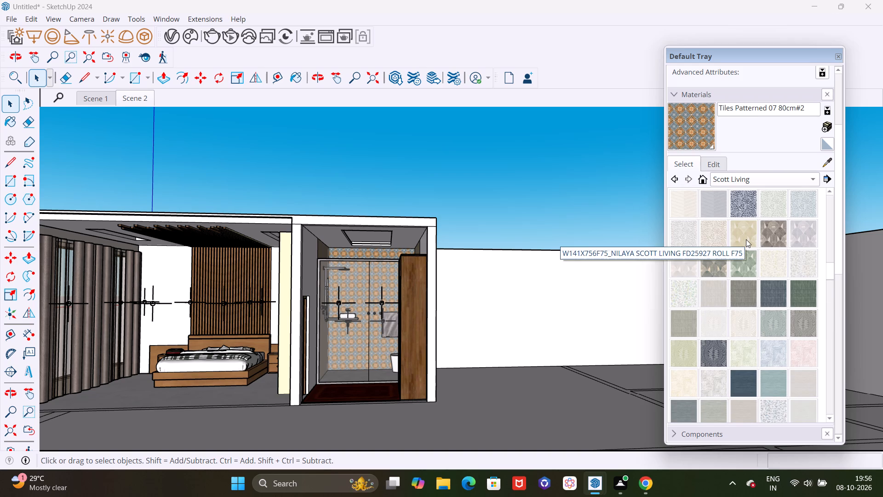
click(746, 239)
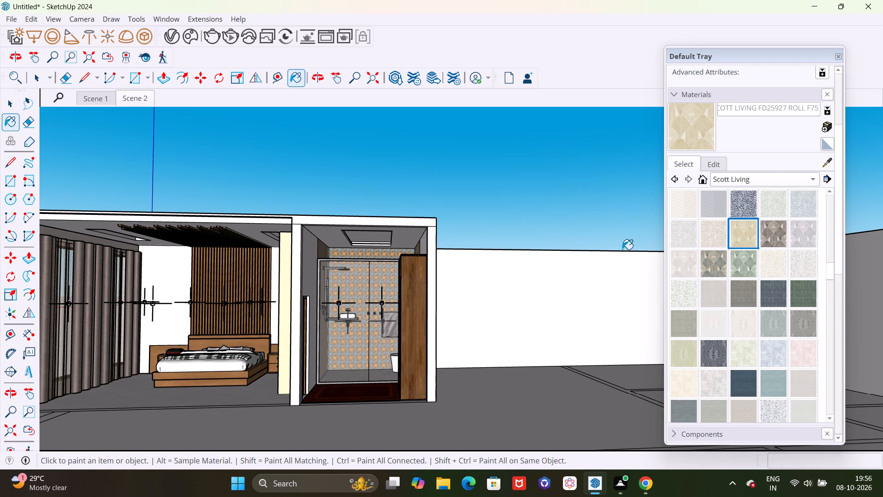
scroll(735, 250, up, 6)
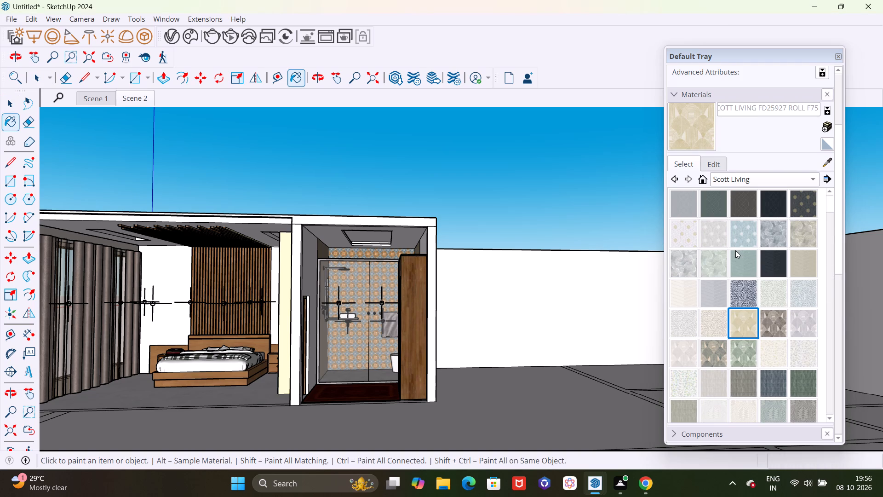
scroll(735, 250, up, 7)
Paint the dressing-area wall behind the wardrobe and the wall around the wooden door with Sabyasachi3's terracotta Gokul Pichwai-Khubanee wallpaper.
click(674, 183)
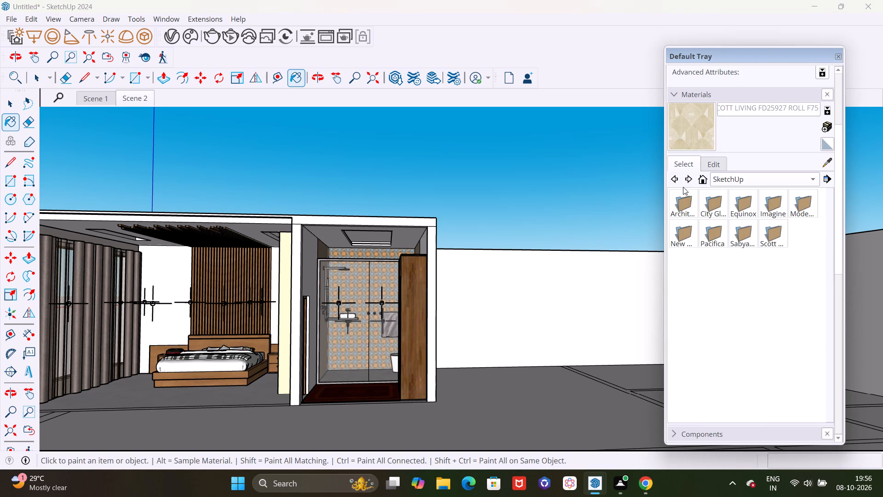
click(746, 233)
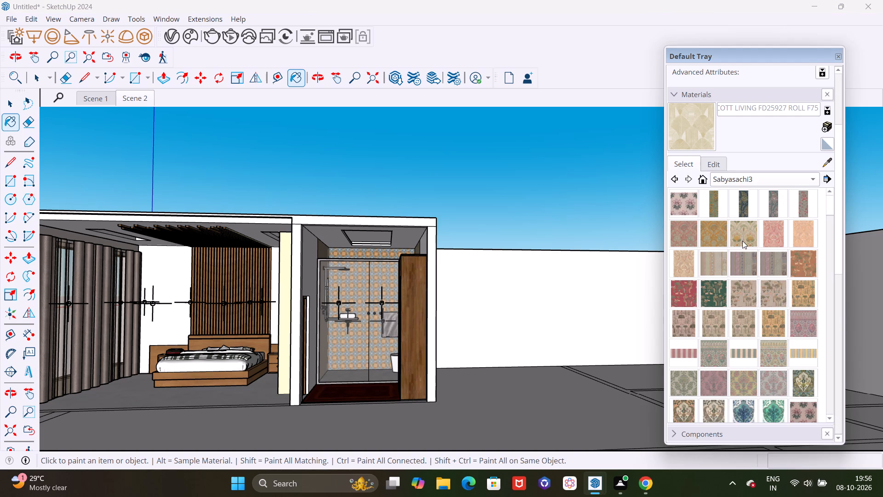
click(799, 269)
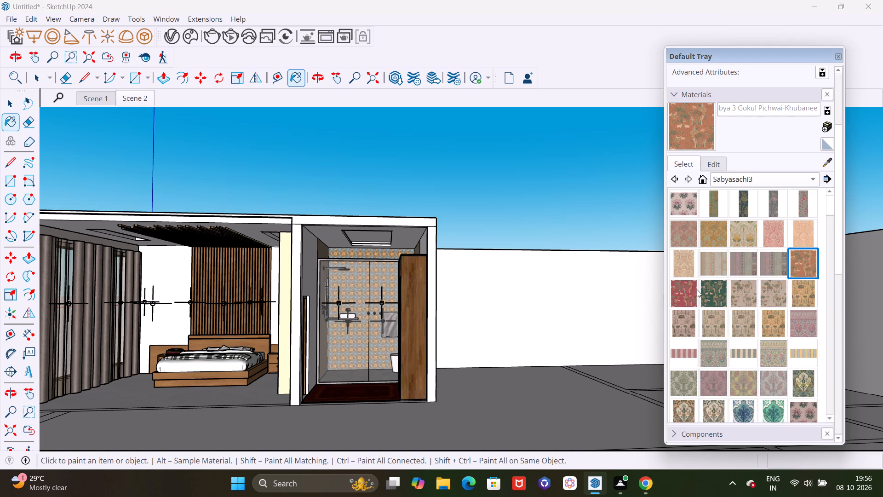
middle_drag(499, 309, 609, 320)
scroll(509, 272, up, 4)
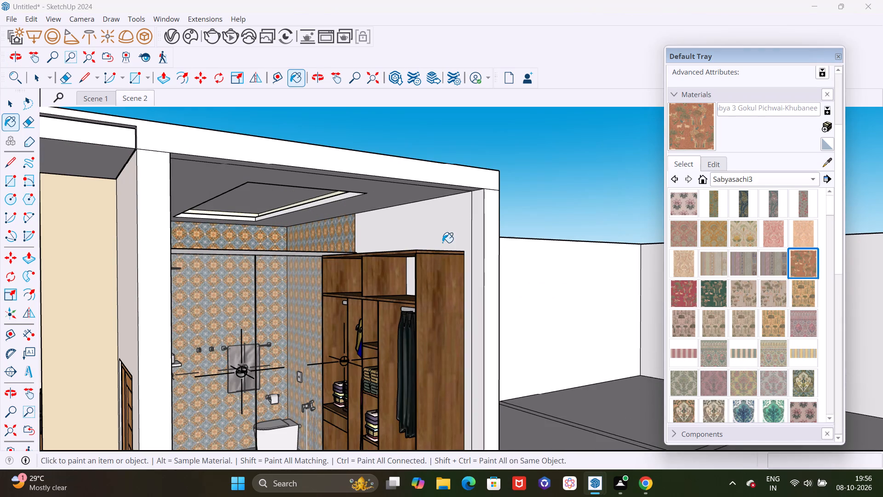
click(442, 236)
middle_drag(480, 263, 231, 291)
scroll(229, 278, up, 1)
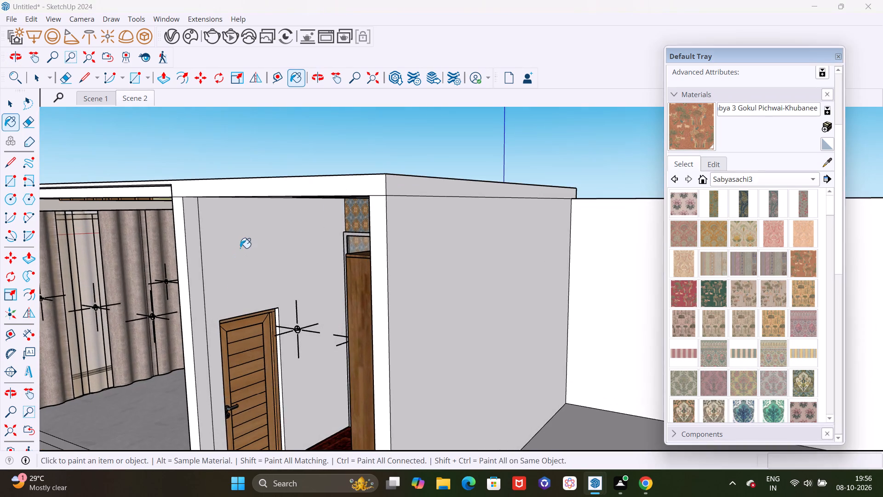
click(240, 248)
Paint the wooden door opening's side reveal nearest the shower with the Gokul Pichwai-Khubanee wallpaper.
scroll(280, 289, down, 2)
middle_drag(282, 301, 288, 298)
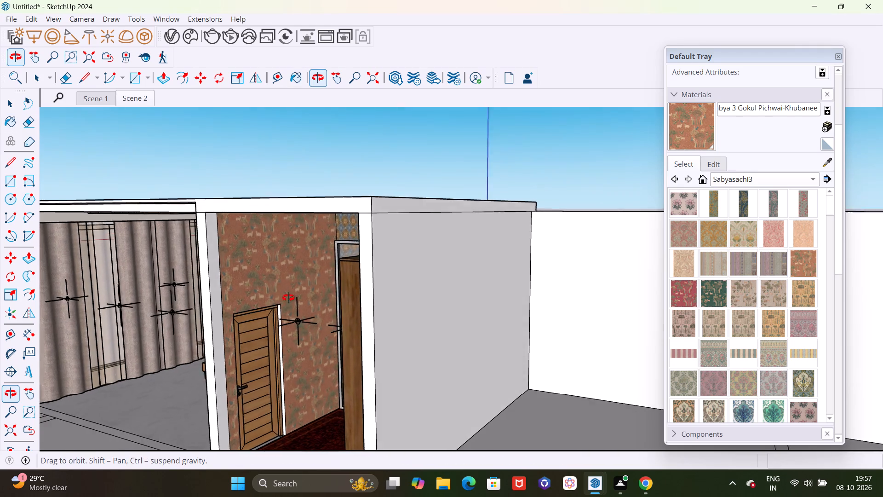
middle_drag(288, 298, 327, 286)
scroll(294, 329, up, 9)
click(296, 305)
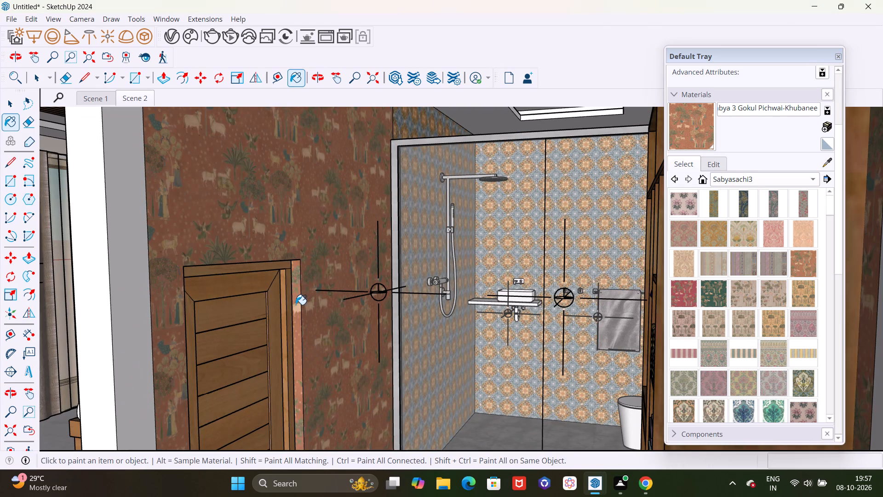
Paint the door opening's opposite side reveal and its top reveal with the Gokul Pichwai-Khubanee wallpaper.
scroll(299, 306, down, 3)
middle_drag(303, 320, 194, 332)
scroll(94, 330, up, 4)
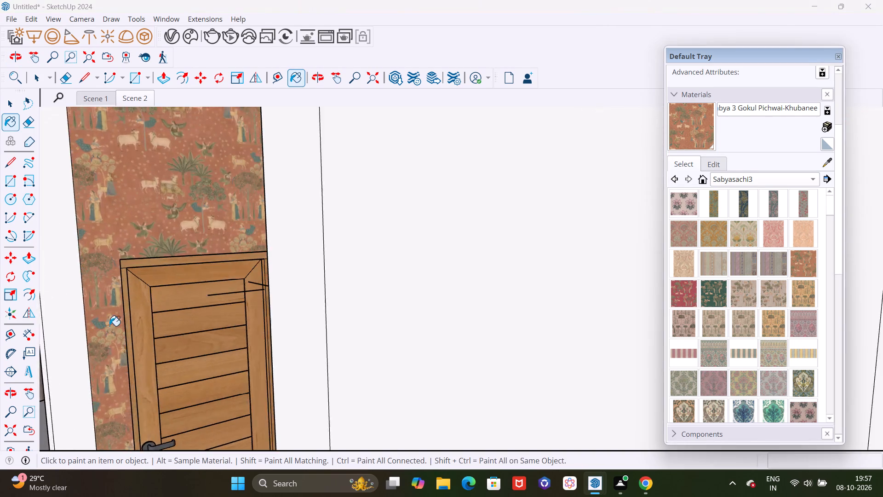
scroll(109, 326, up, 10)
middle_drag(131, 343, 0, 346)
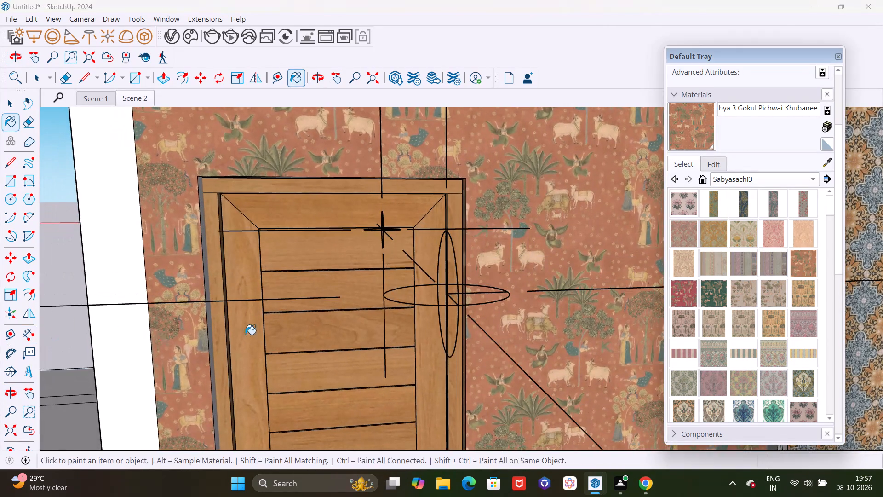
scroll(241, 330, up, 11)
middle_drag(187, 324, 161, 328)
scroll(184, 319, up, 1)
click(234, 289)
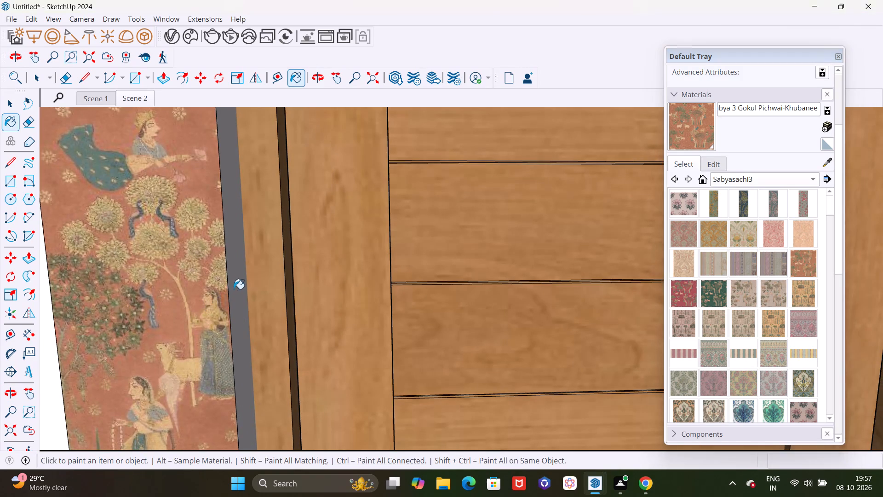
scroll(234, 289, down, 11)
middle_drag(233, 292, 492, 291)
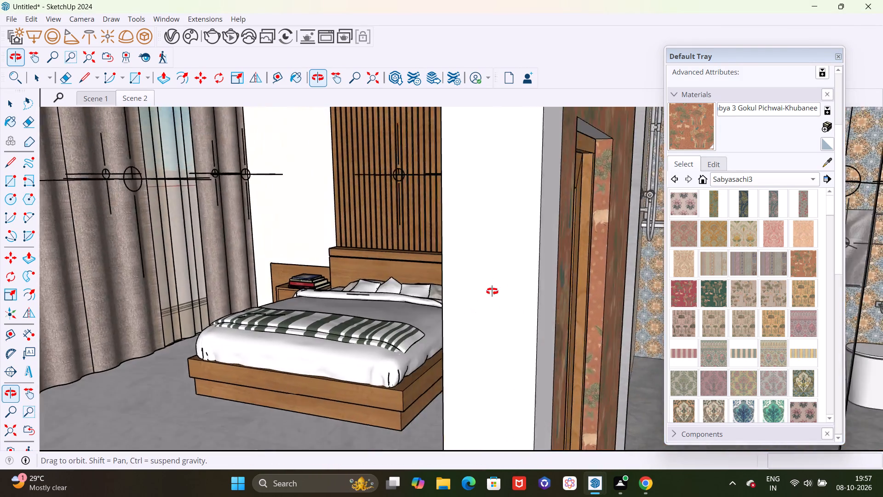
middle_drag(492, 291, 492, 195)
click(585, 138)
Inspect the door opening, threshold, bedroom and wardrobe wall from several angles to check the applied finishes.
scroll(558, 135, down, 7)
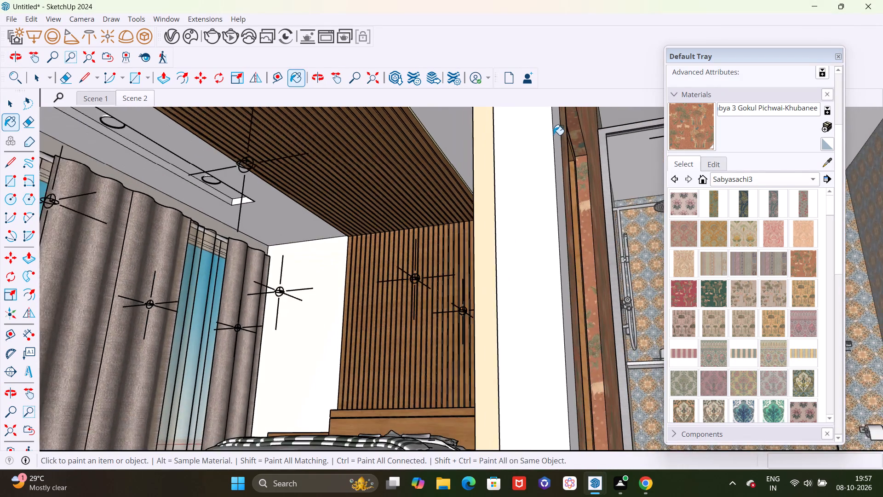
scroll(553, 135, down, 3)
middle_drag(575, 149, 564, 203)
scroll(562, 174, down, 11)
middle_drag(573, 232, 568, 335)
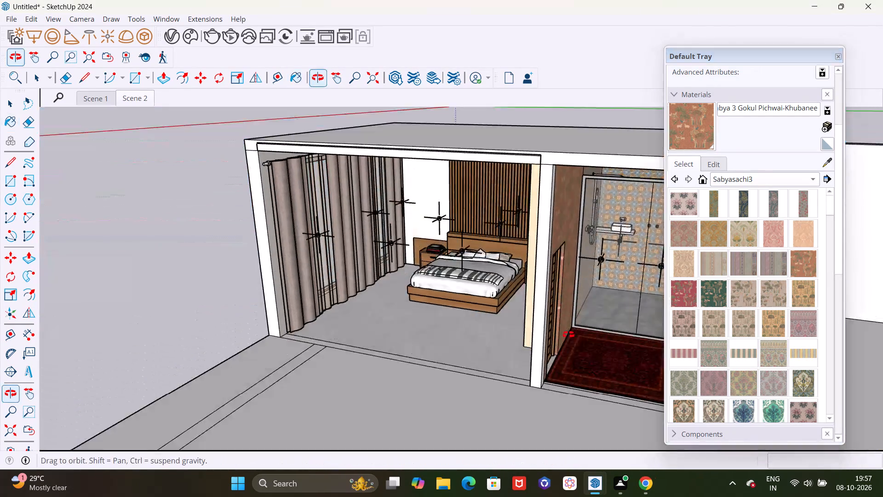
middle_drag(568, 335, 568, 349)
scroll(539, 392, up, 16)
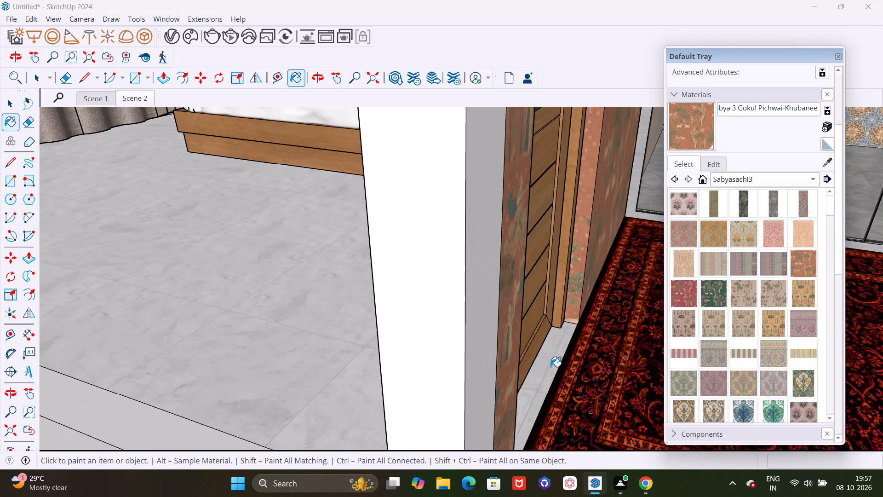
scroll(443, 251, down, 10)
scroll(482, 327, up, 2)
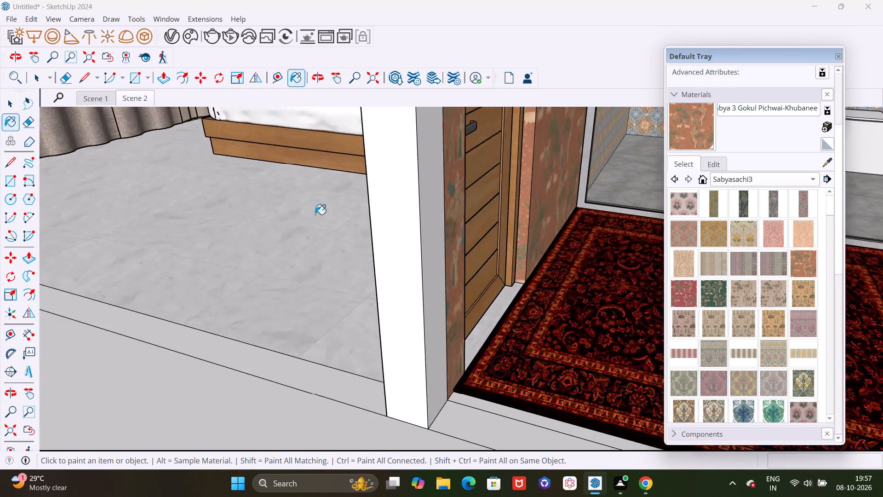
scroll(242, 158, down, 6)
middle_drag(285, 226, 479, 231)
scroll(296, 265, down, 14)
middle_drag(329, 266, 424, 214)
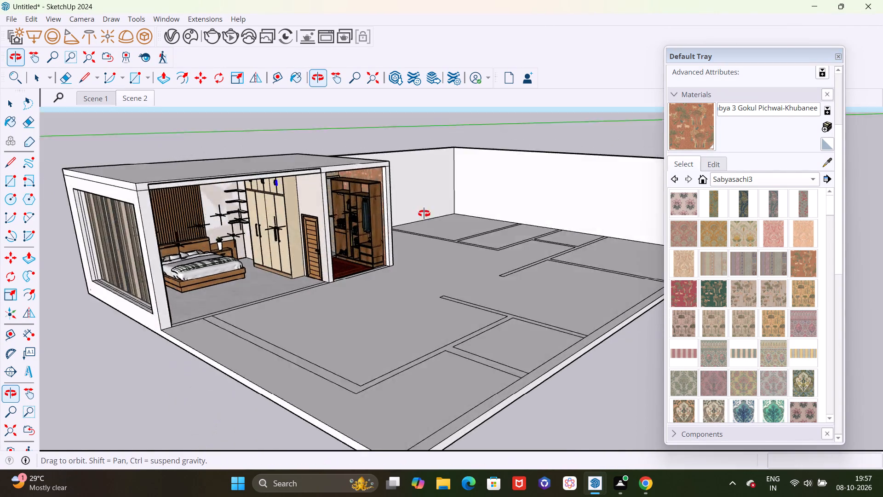
middle_drag(424, 214, 458, 179)
scroll(392, 169, up, 5)
scroll(348, 162, up, 14)
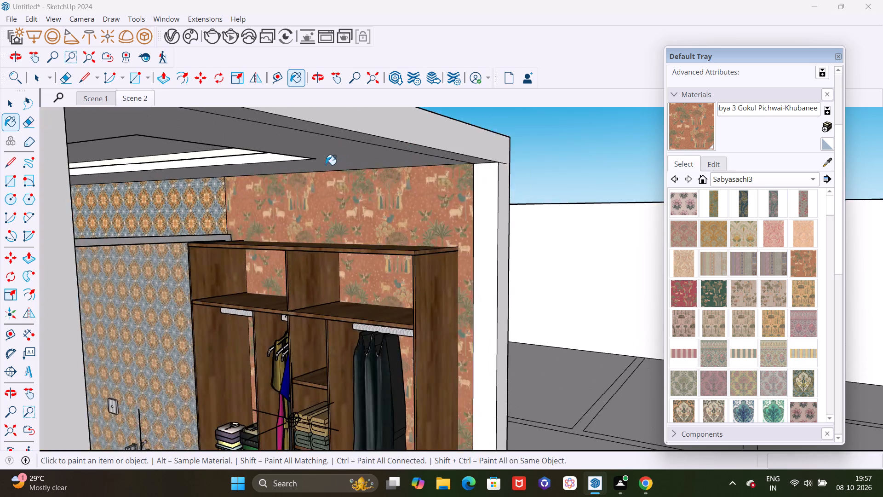
Examine the ceilings and finished walls of the bedroom, dressing area and bathroom through the open front from several angles.
scroll(326, 165, up, 3)
scroll(294, 184, down, 9)
middle_drag(330, 267, 271, 186)
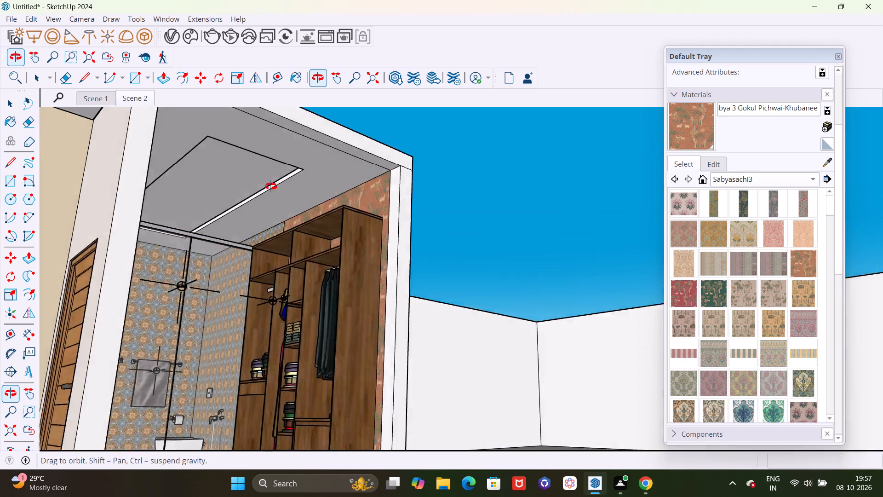
middle_drag(271, 186, 174, 173)
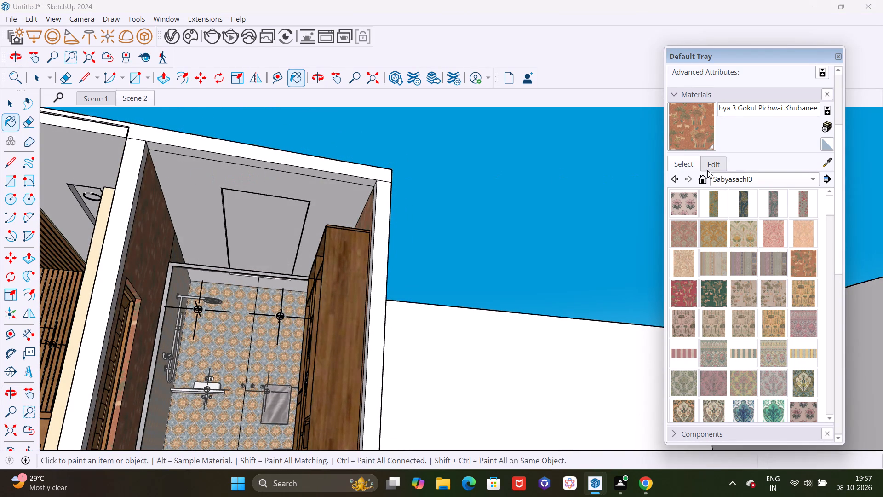
scroll(700, 169, down, 3)
scroll(394, 256, down, 5)
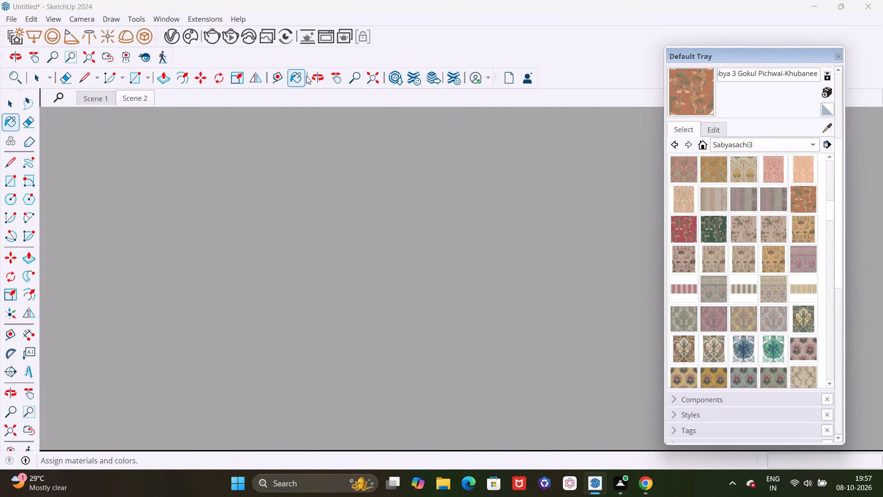
click(371, 79)
middle_drag(375, 240, 363, 264)
scroll(314, 256, up, 20)
middle_drag(315, 291, 387, 227)
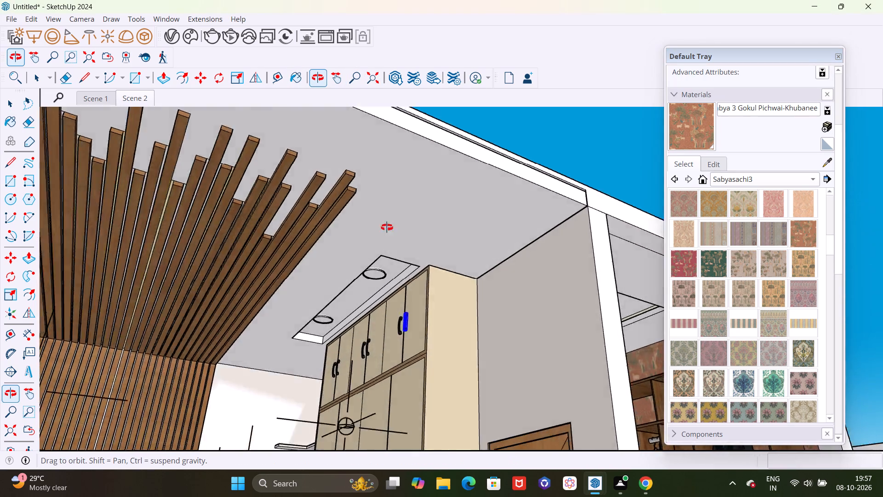
middle_drag(387, 227, 297, 273)
scroll(357, 259, down, 6)
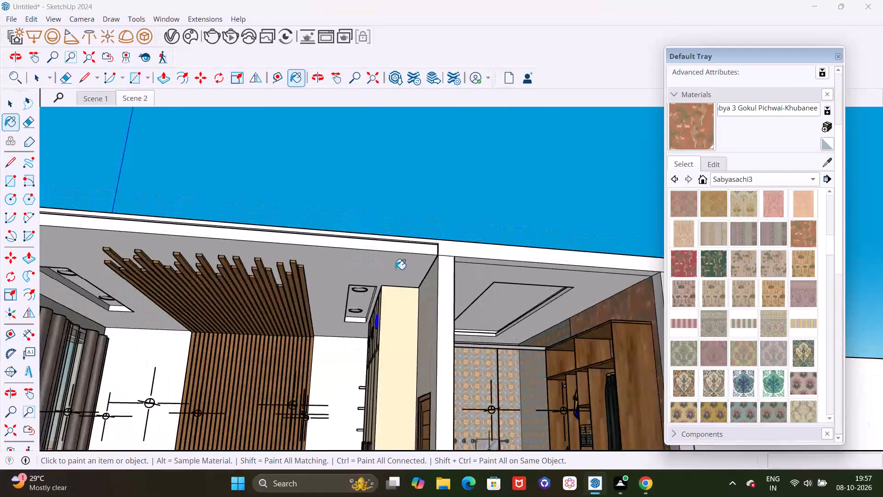
scroll(395, 269, down, 8)
middle_drag(368, 274, 364, 291)
scroll(346, 264, up, 4)
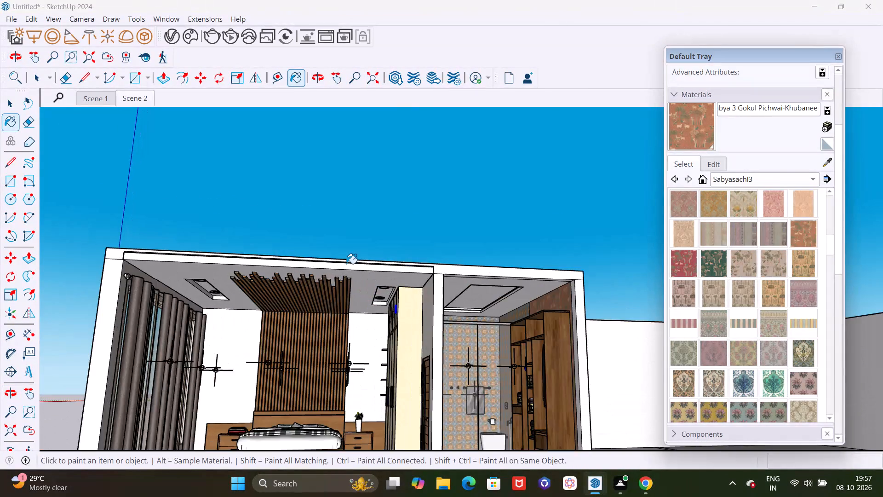
scroll(349, 268, up, 9)
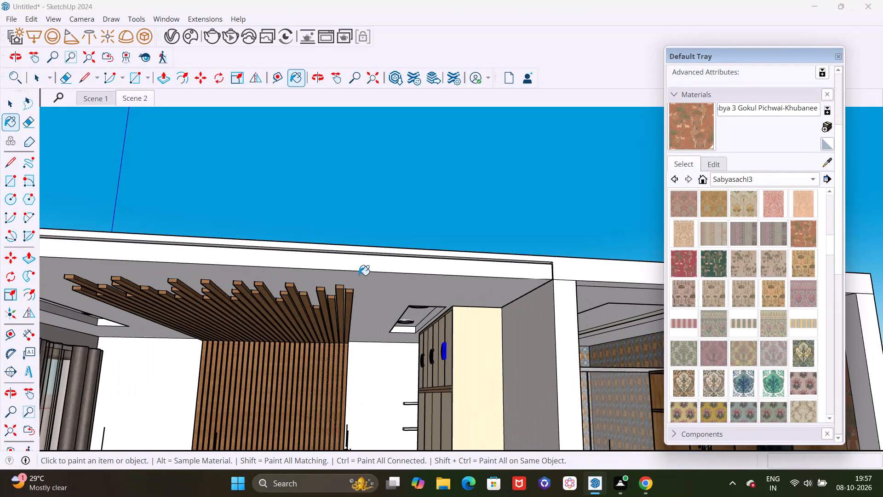
key(space)
scroll(319, 247, down, 4)
scroll(246, 246, down, 9)
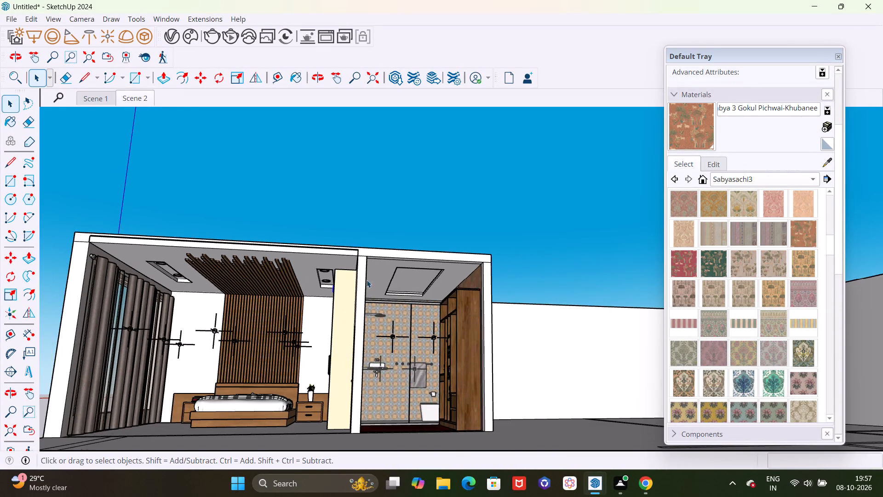
middle_drag(369, 276, 352, 274)
scroll(425, 275, up, 4)
scroll(302, 250, down, 4)
middle_drag(341, 259, 350, 356)
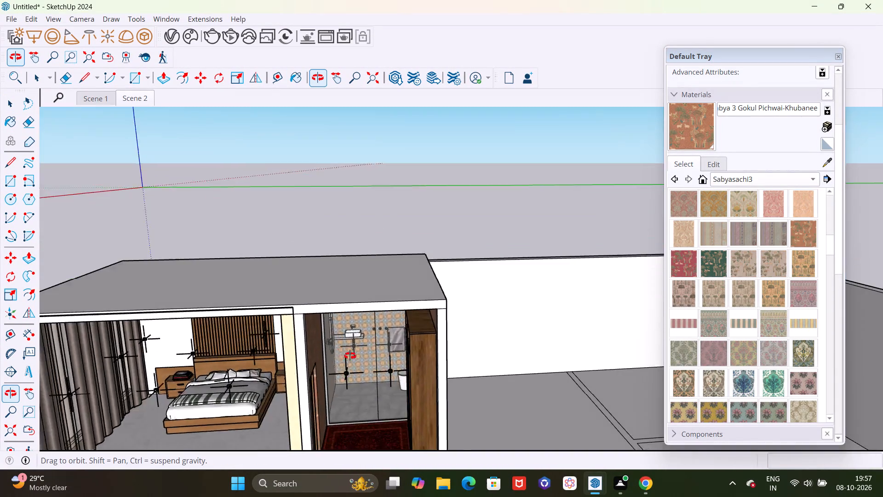
middle_drag(350, 356, 439, 291)
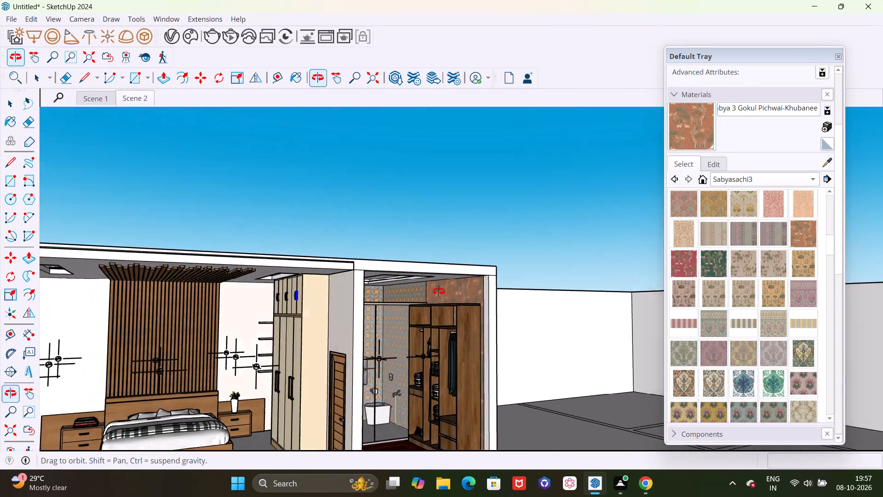
middle_drag(439, 291, 462, 288)
scroll(396, 245, down, 9)
middle_drag(406, 250, 365, 287)
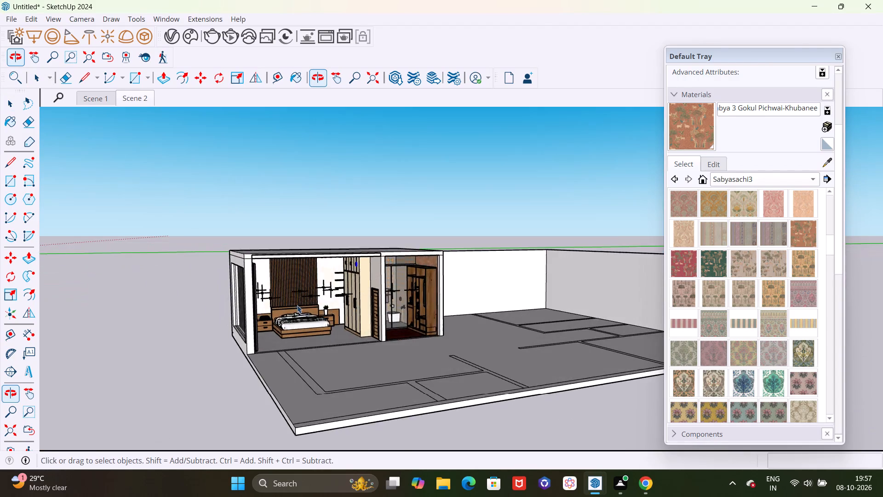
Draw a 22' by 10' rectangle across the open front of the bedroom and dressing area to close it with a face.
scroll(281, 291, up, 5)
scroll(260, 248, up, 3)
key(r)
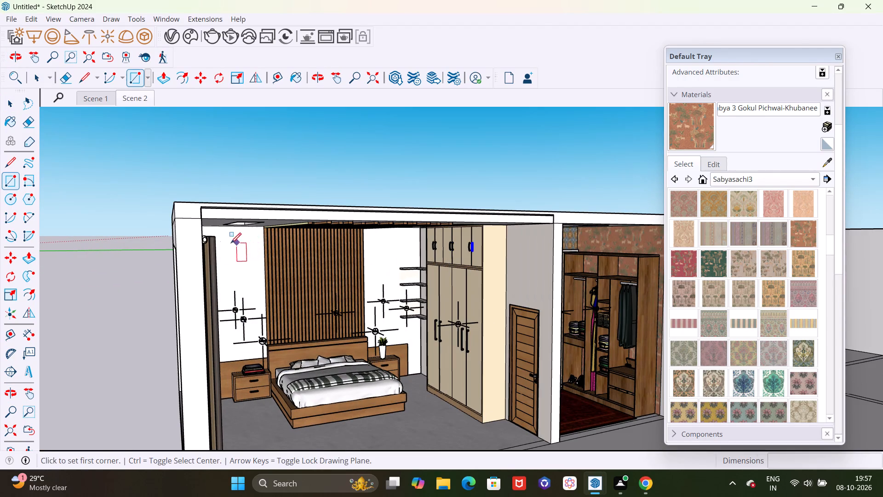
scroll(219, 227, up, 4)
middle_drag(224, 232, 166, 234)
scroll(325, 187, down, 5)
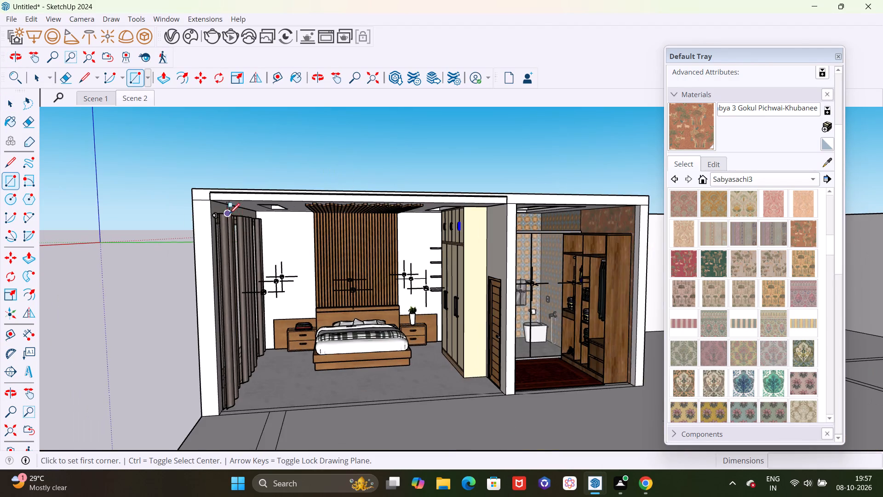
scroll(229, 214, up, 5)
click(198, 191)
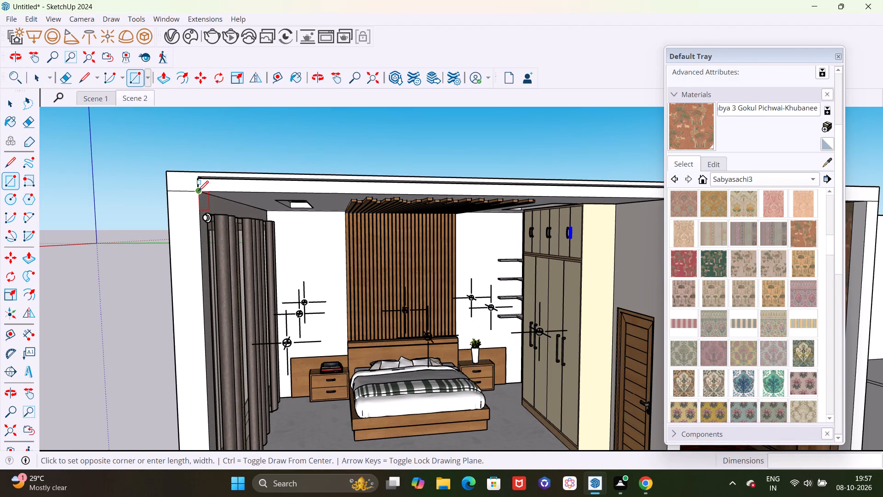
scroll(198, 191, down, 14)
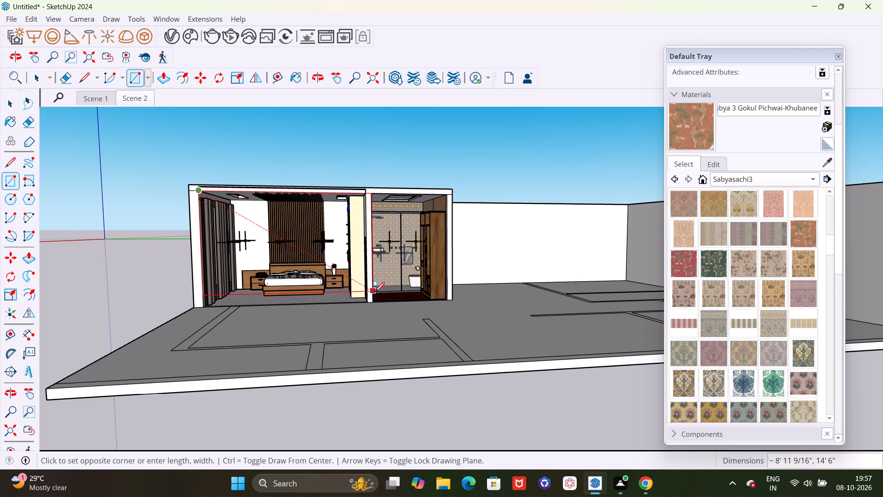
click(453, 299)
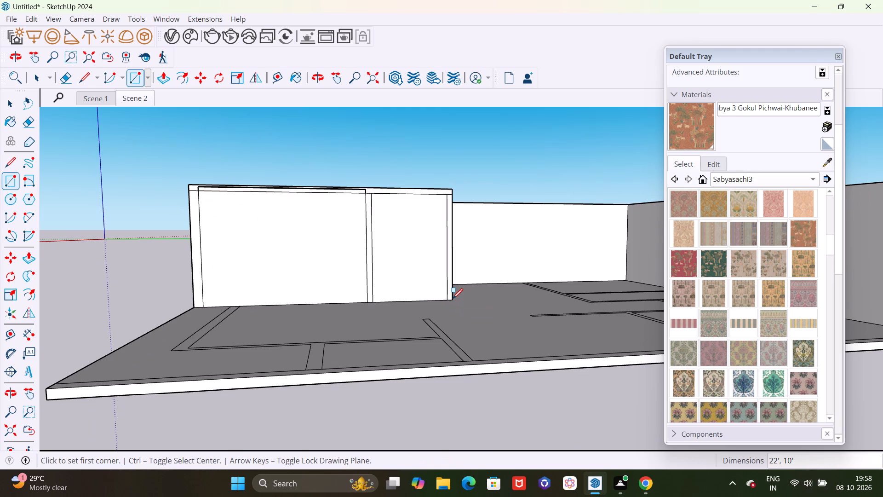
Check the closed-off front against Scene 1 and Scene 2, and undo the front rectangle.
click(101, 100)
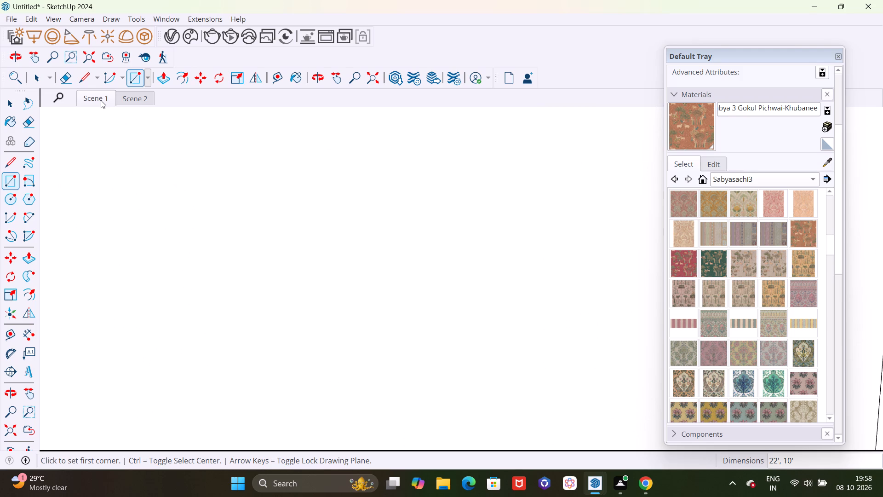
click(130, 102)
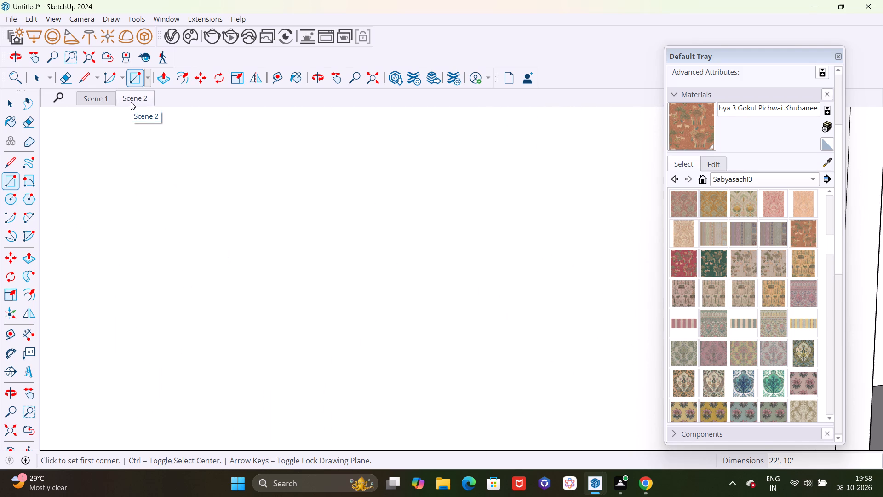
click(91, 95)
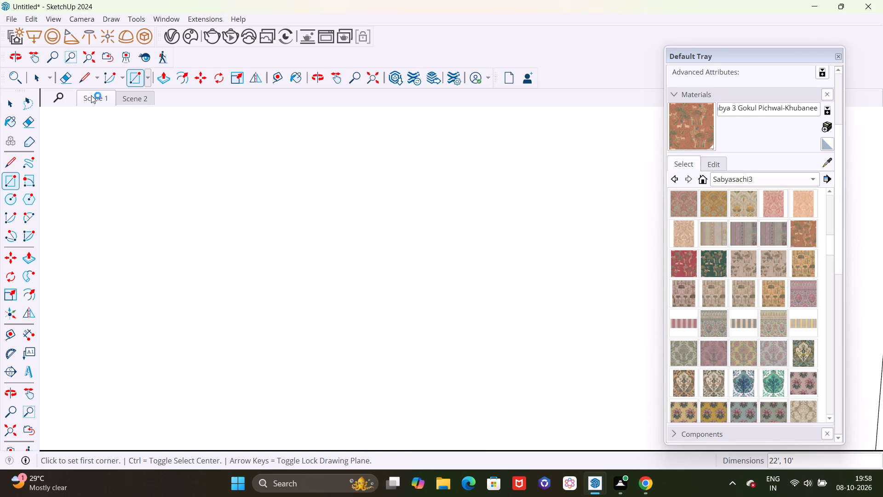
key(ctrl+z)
Examine the bedroom and dressing area through the reopened front from outside, at different heights and angles.
scroll(91, 95, down, 3)
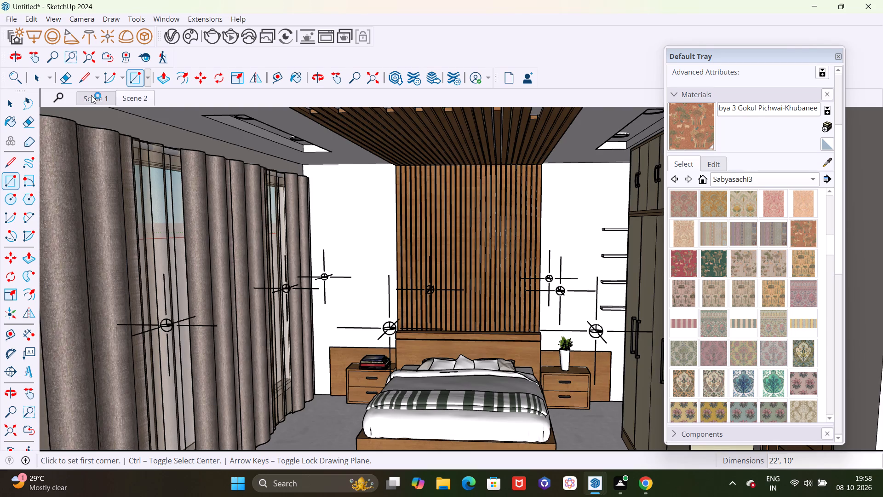
scroll(91, 95, down, 5)
scroll(158, 201, down, 14)
middle_drag(165, 220, 227, 236)
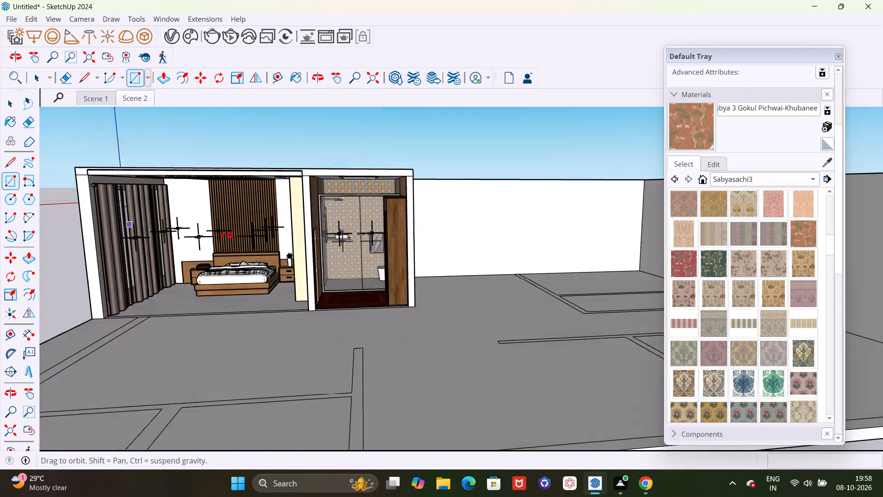
middle_drag(227, 236, 281, 248)
scroll(174, 246, up, 5)
scroll(302, 264, down, 3)
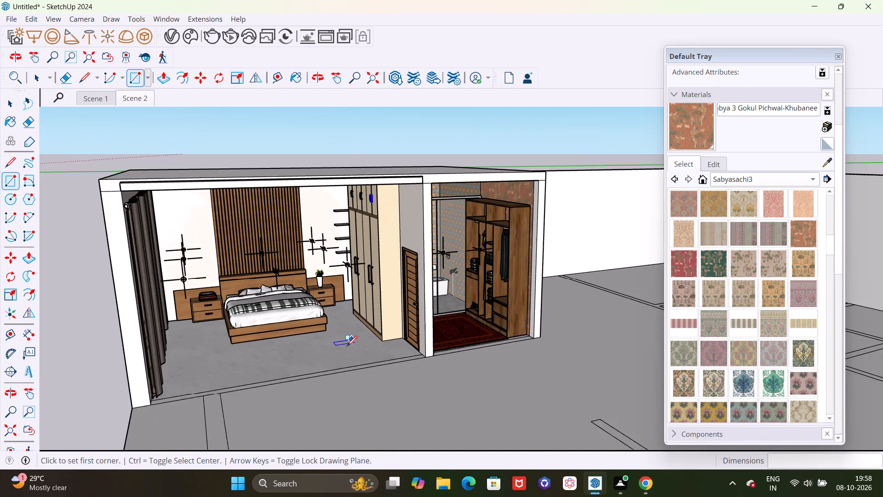
middle_drag(349, 342, 343, 304)
scroll(245, 160, up, 5)
scroll(274, 193, down, 4)
middle_drag(345, 324, 314, 302)
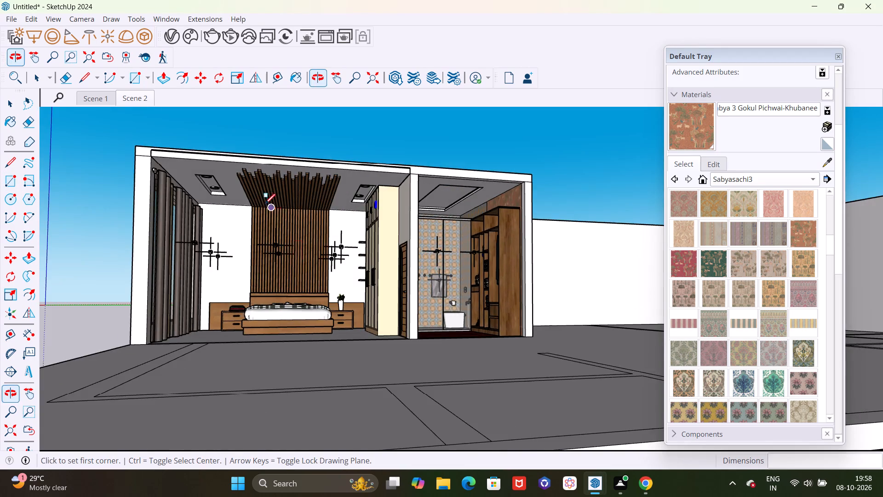
scroll(263, 193, up, 9)
scroll(268, 191, down, 10)
middle_drag(343, 286, 273, 287)
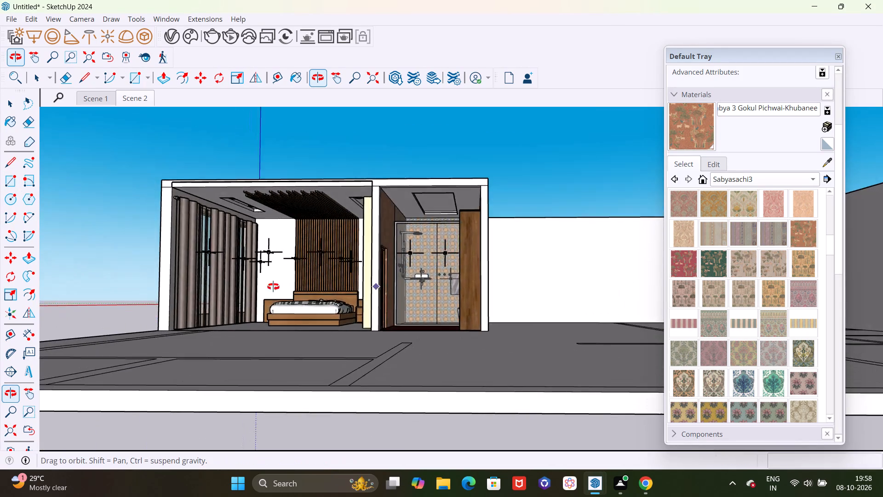
middle_drag(273, 287, 309, 345)
scroll(297, 298, up, 6)
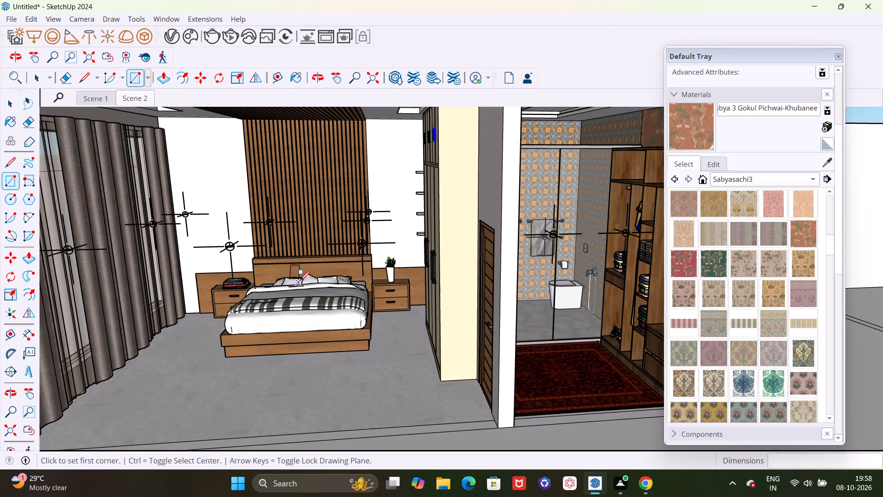
Select the entire house model and place a copy of it about 284' away along the green axis.
scroll(272, 307, down, 20)
scroll(341, 326, down, 9)
scroll(348, 289, down, 3)
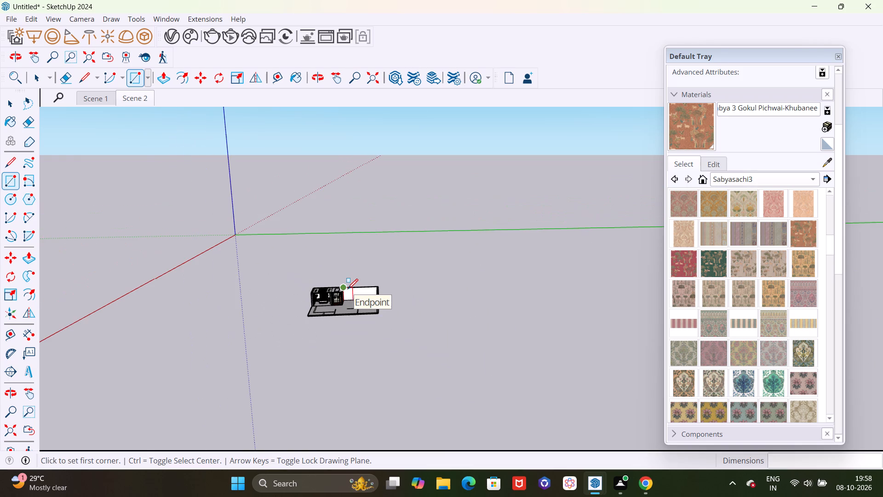
key(space)
scroll(367, 256, down, 5)
middle_drag(375, 259, 381, 338)
scroll(326, 272, up, 5)
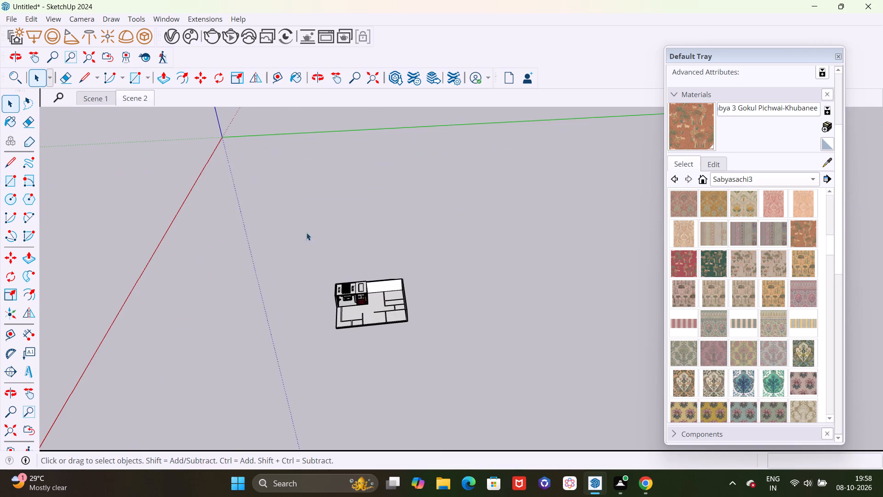
drag(272, 217, 480, 393)
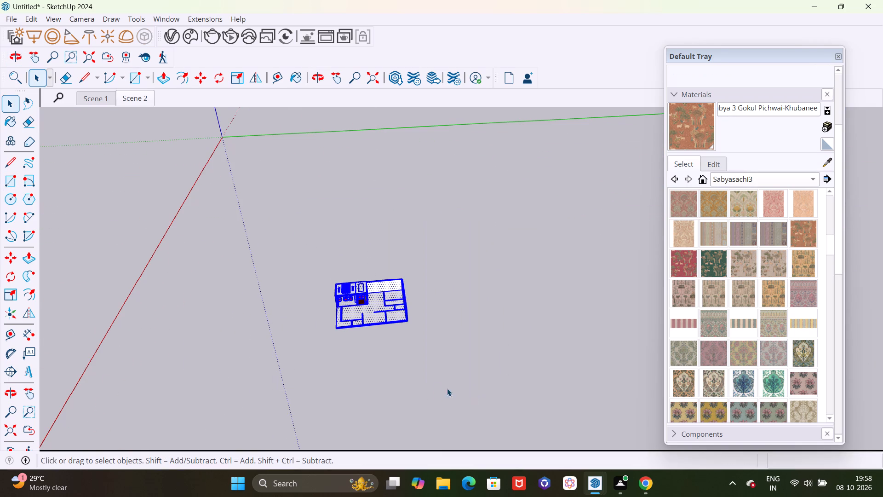
scroll(351, 347, up, 4)
middle_drag(344, 368, 499, 311)
scroll(373, 315, up, 4)
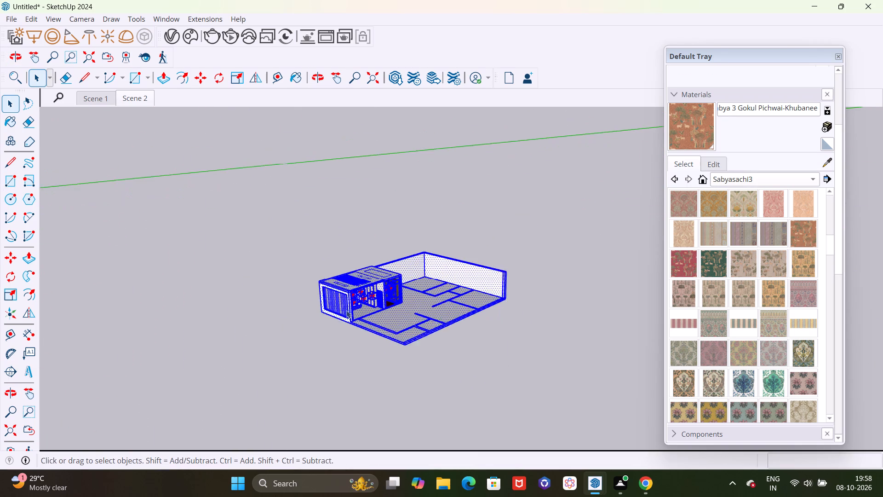
scroll(327, 310, up, 4)
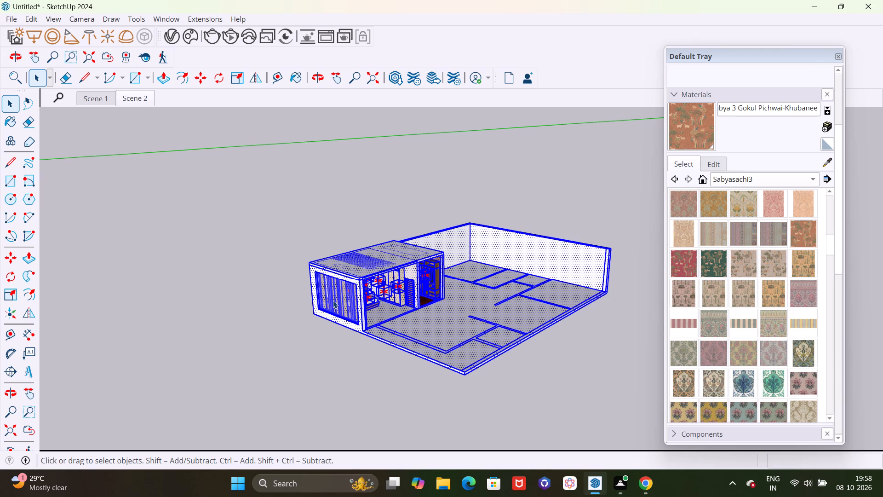
key(m)
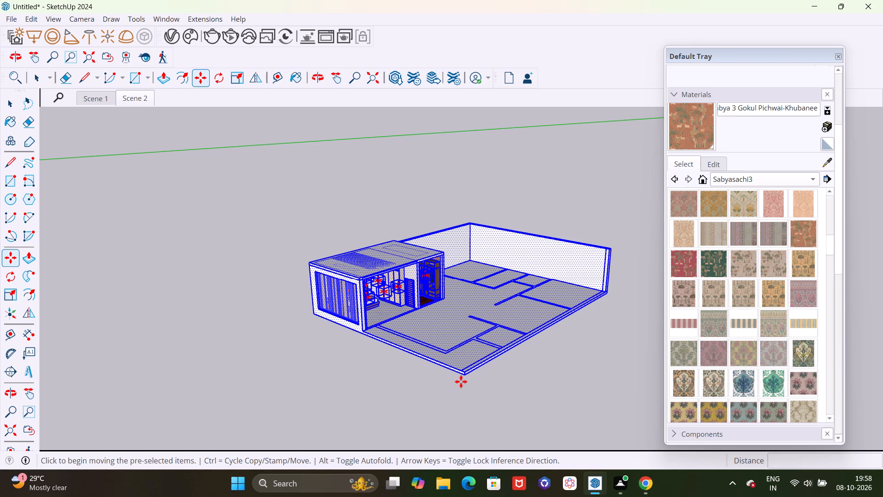
click(467, 377)
scroll(404, 377, down, 12)
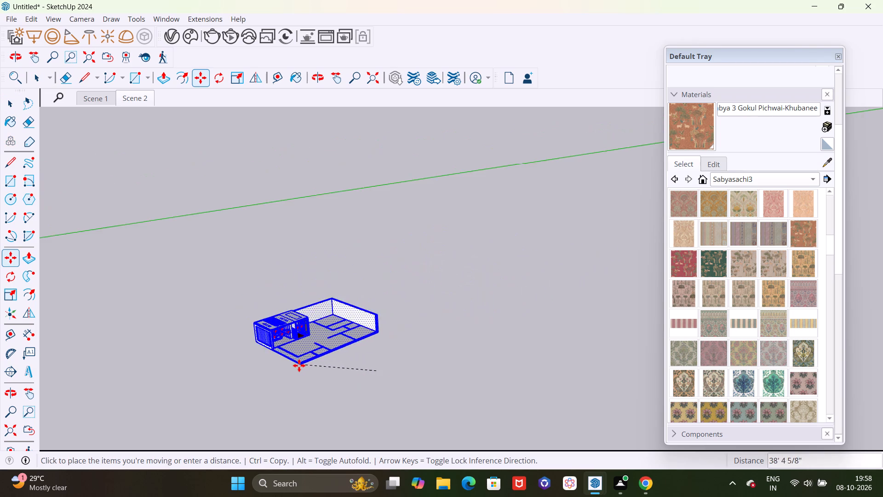
scroll(299, 365, down, 9)
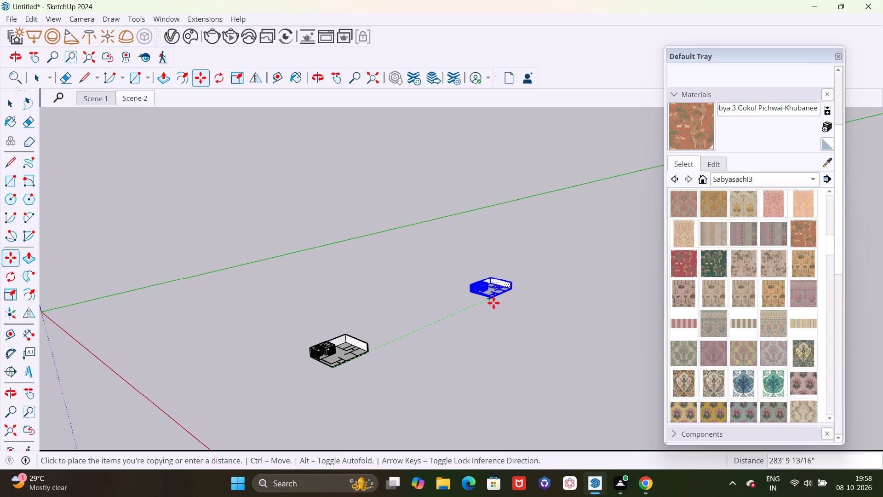
click(493, 303)
scroll(484, 370, down, 2)
middle_drag(487, 385, 323, 417)
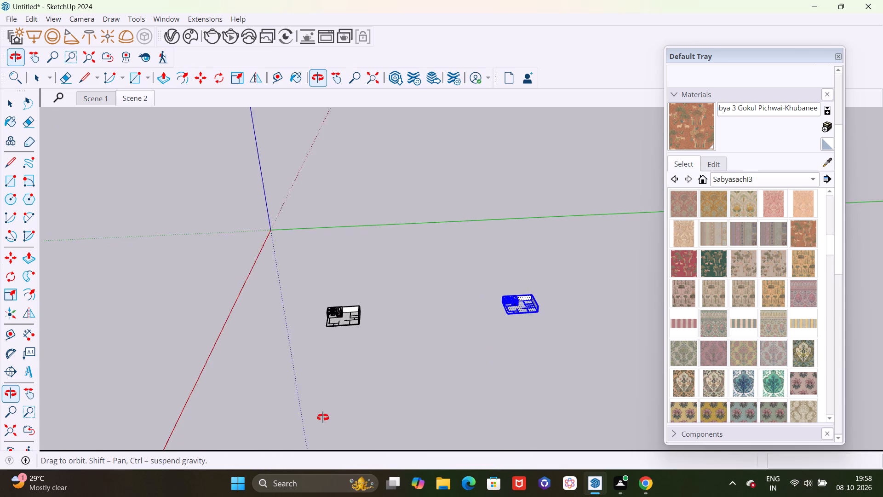
middle_drag(323, 417, 322, 417)
scroll(327, 358, up, 16)
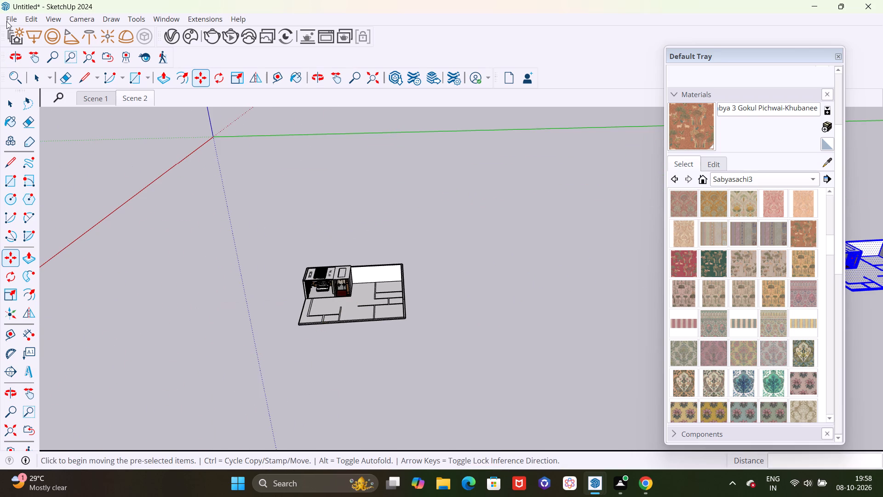
Clear the selection and examine the original house model and its copy from near and far.
scroll(125, 202, down, 10)
scroll(171, 250, down, 4)
scroll(245, 262, down, 3)
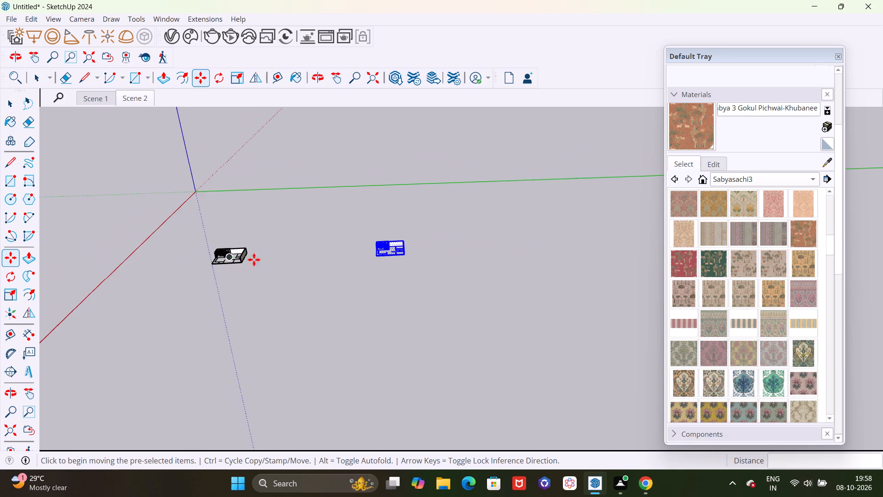
scroll(280, 295, up, 4)
scroll(121, 255, up, 5)
scroll(192, 258, up, 7)
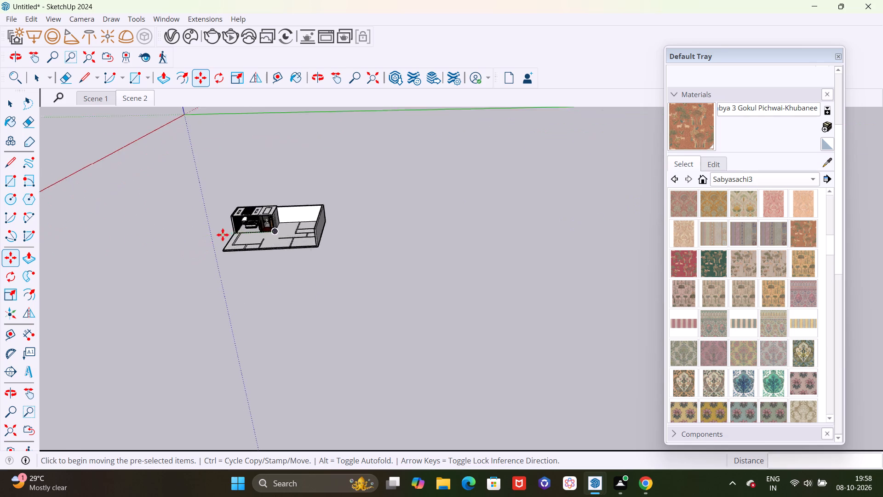
scroll(223, 235, up, 2)
key(space)
click(456, 297)
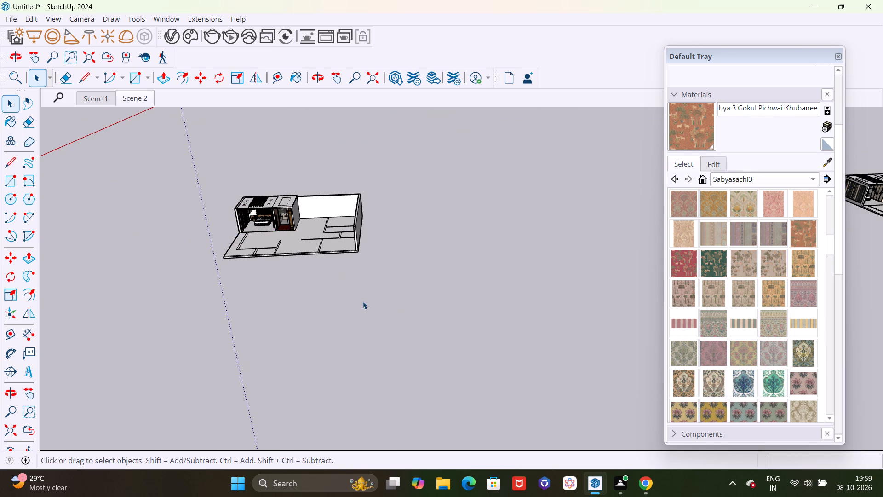
scroll(339, 312, down, 11)
scroll(258, 314, down, 5)
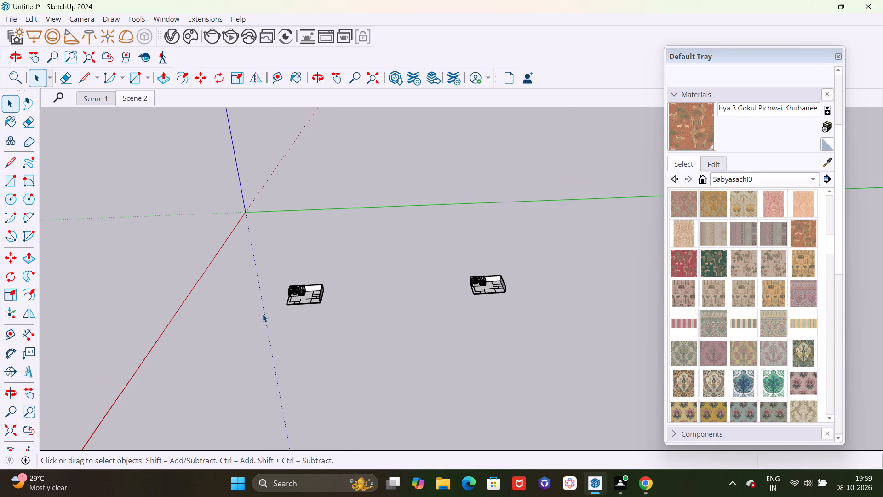
scroll(325, 305, up, 8)
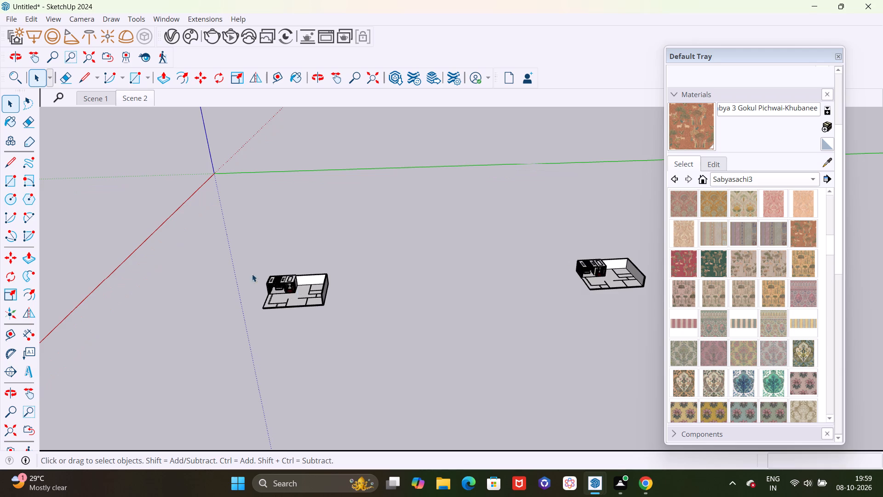
scroll(244, 270, up, 4)
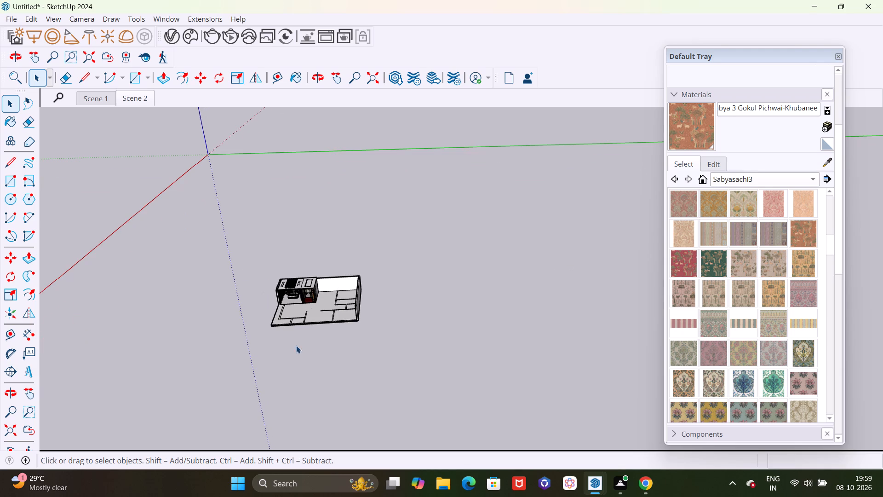
scroll(310, 350, up, 10)
scroll(310, 350, down, 5)
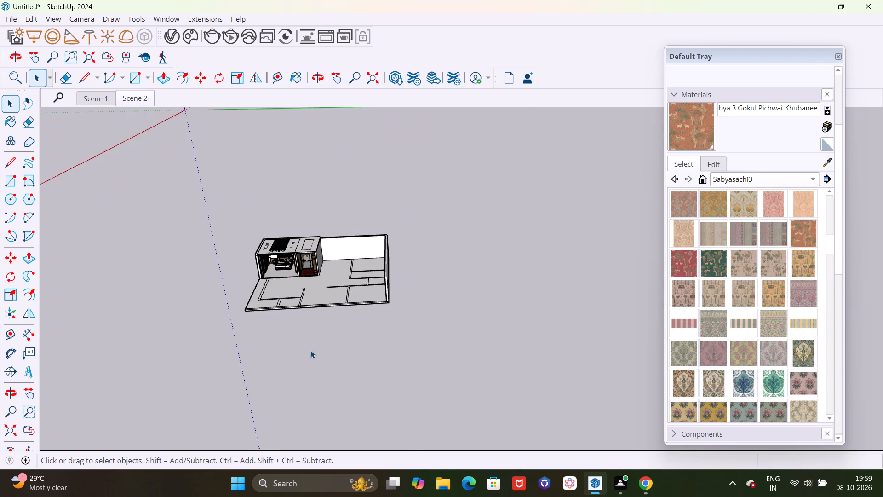
scroll(310, 350, down, 14)
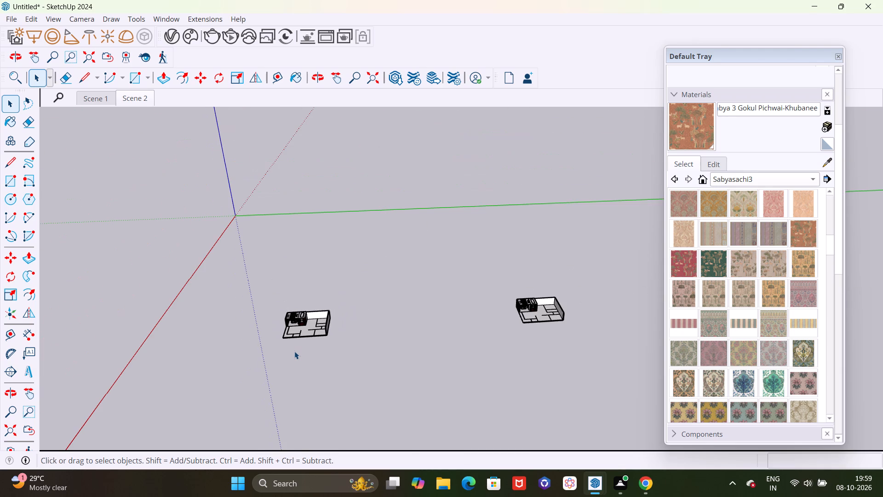
Save the model as House plan 2 in the sketchup data folder.
click(10, 17)
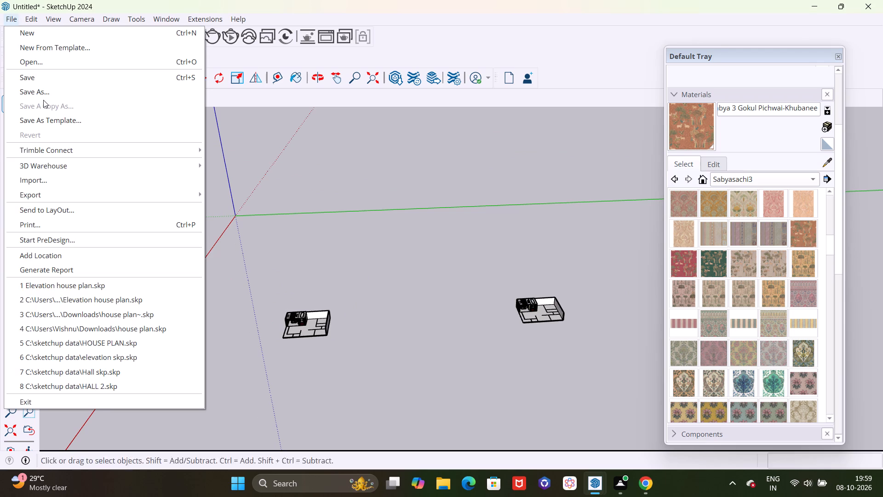
click(46, 79)
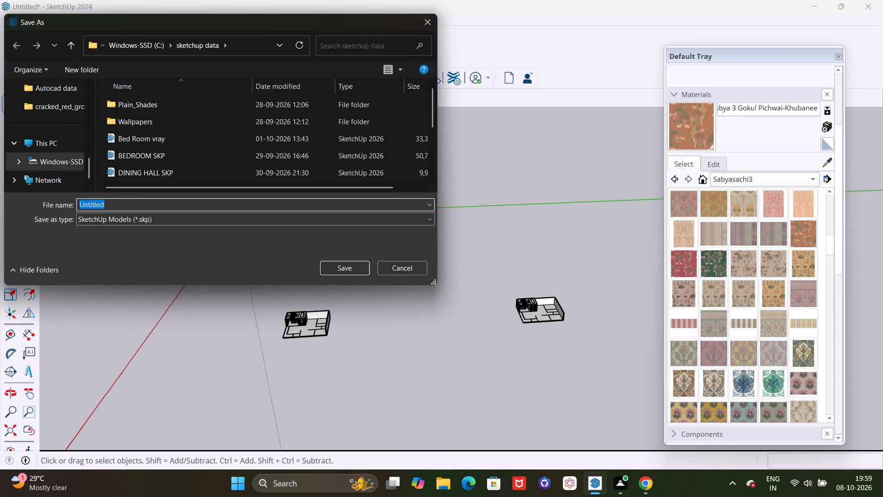
key(BackSpace)
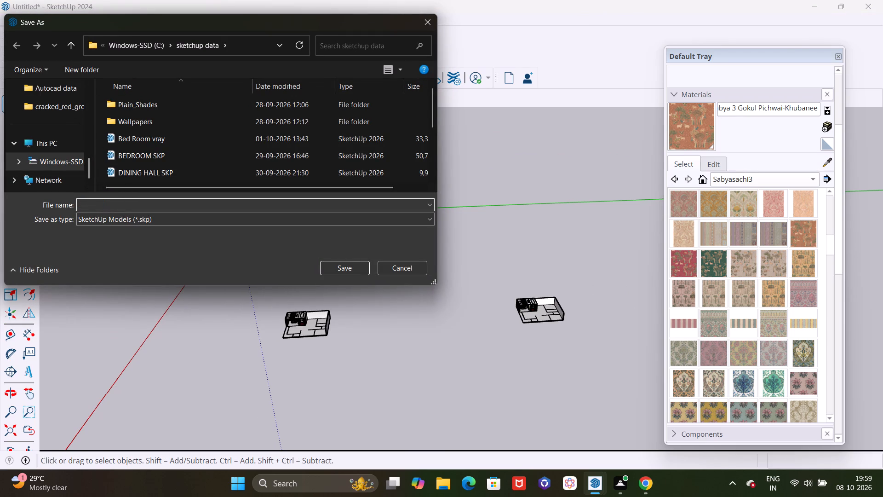
text(ho)
key(s)
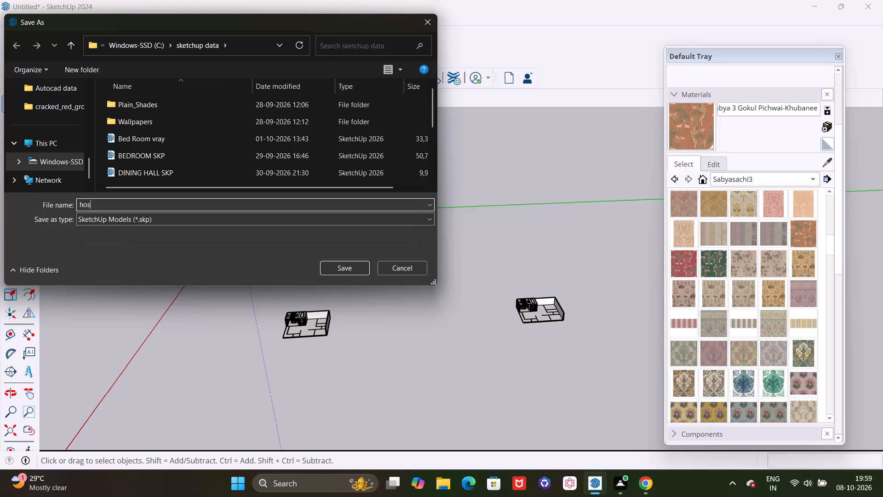
key(w)
key(BackSpace)
key(BackSpace)
key(BackSpace)
key(BackSpace)
text(House)
key(space)
text(plan)
key(space)
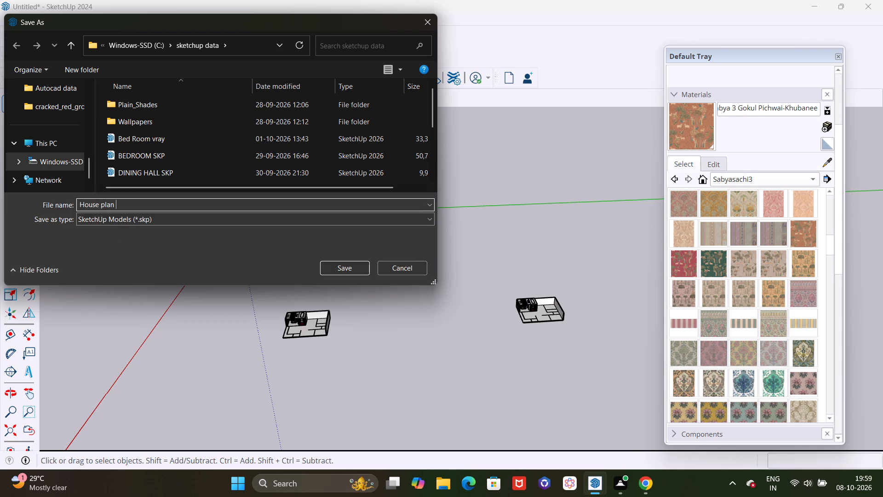
key(2)
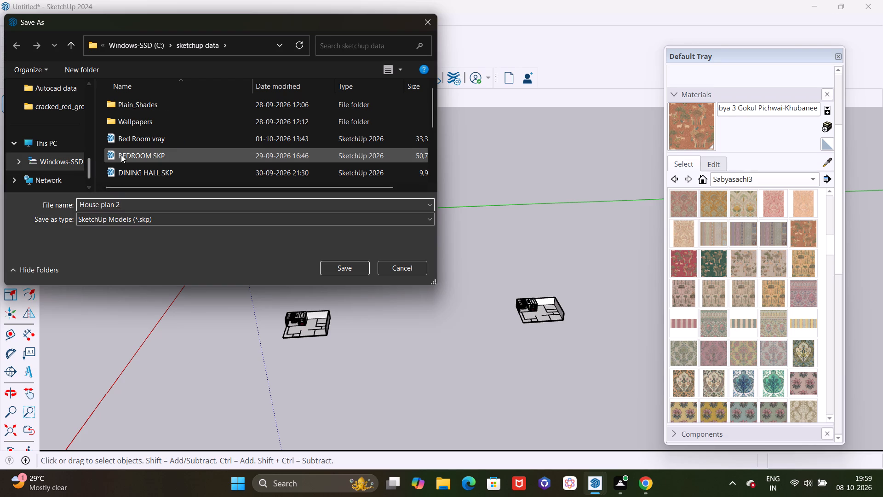
scroll(121, 155, down, 5)
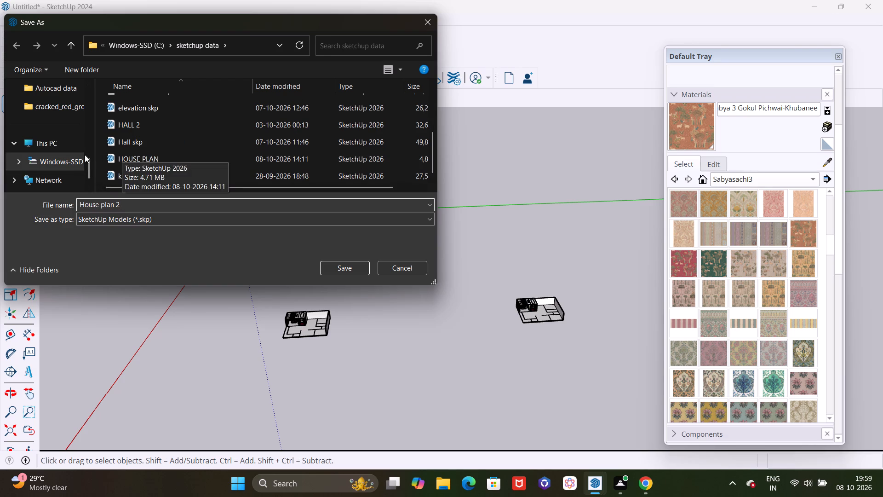
scroll(68, 155, up, 2)
scroll(68, 155, down, 1)
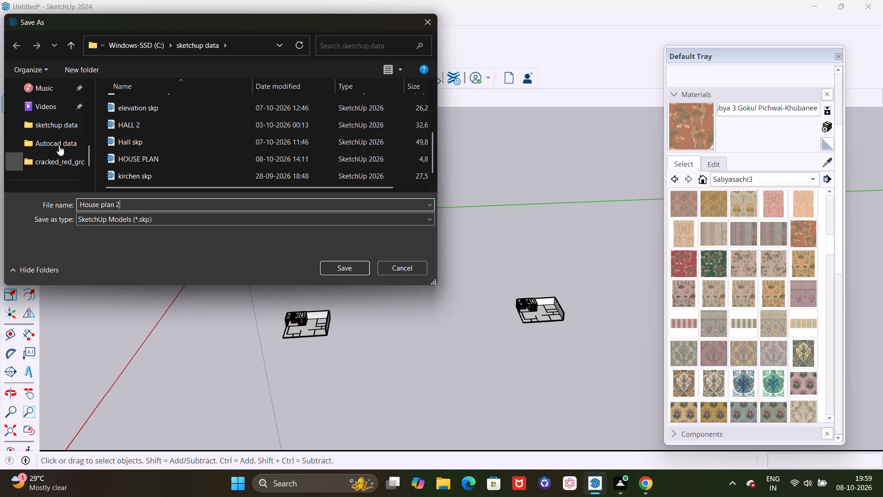
click(55, 129)
scroll(124, 138, down, 6)
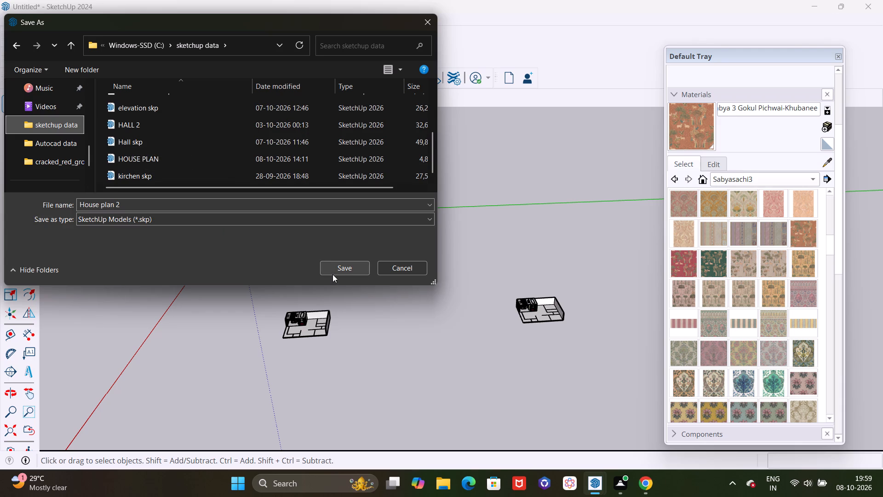
click(333, 274)
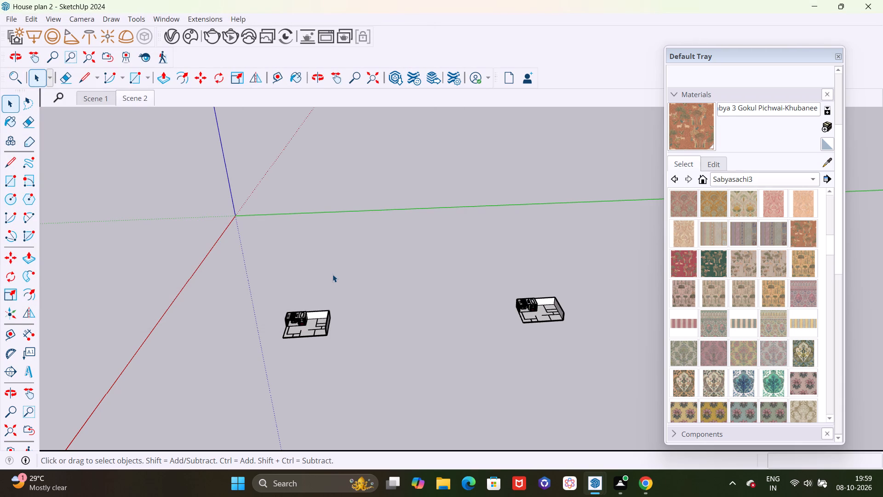
Close the Default Tray.
scroll(392, 264, down, 8)
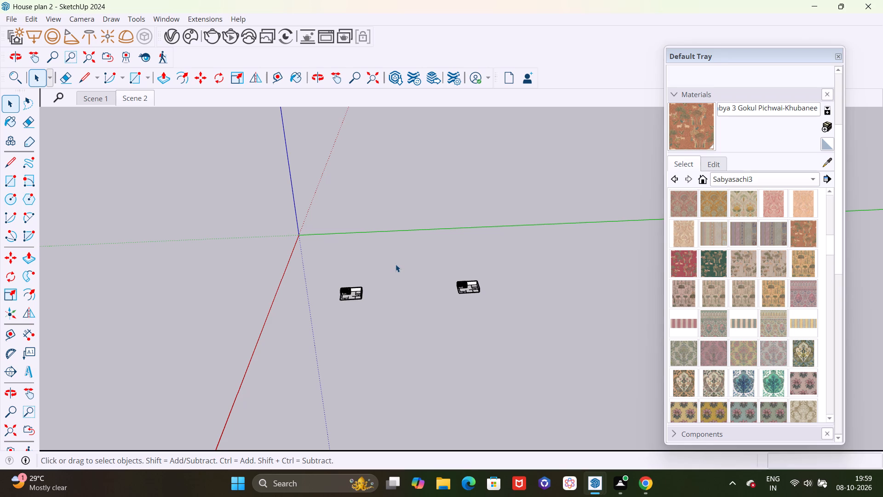
click(836, 55)
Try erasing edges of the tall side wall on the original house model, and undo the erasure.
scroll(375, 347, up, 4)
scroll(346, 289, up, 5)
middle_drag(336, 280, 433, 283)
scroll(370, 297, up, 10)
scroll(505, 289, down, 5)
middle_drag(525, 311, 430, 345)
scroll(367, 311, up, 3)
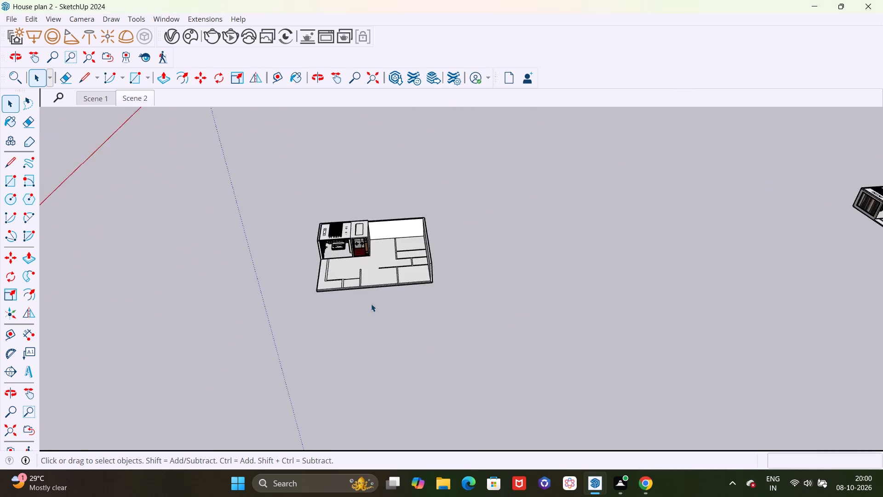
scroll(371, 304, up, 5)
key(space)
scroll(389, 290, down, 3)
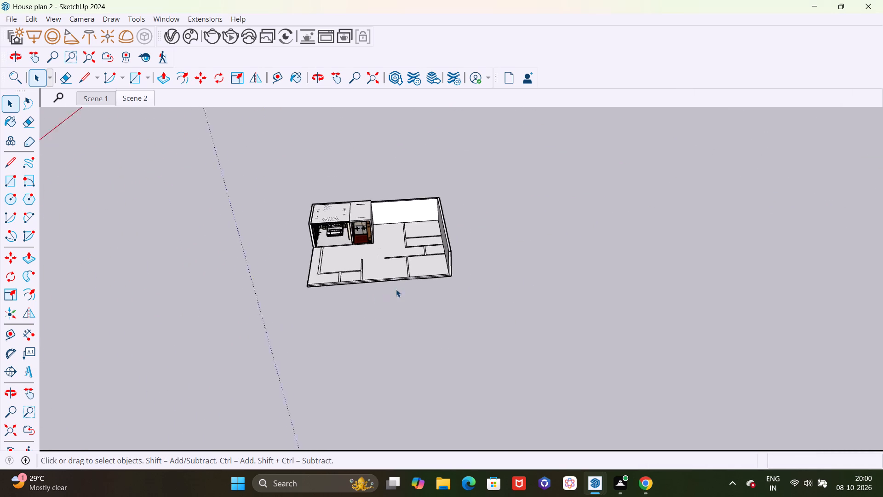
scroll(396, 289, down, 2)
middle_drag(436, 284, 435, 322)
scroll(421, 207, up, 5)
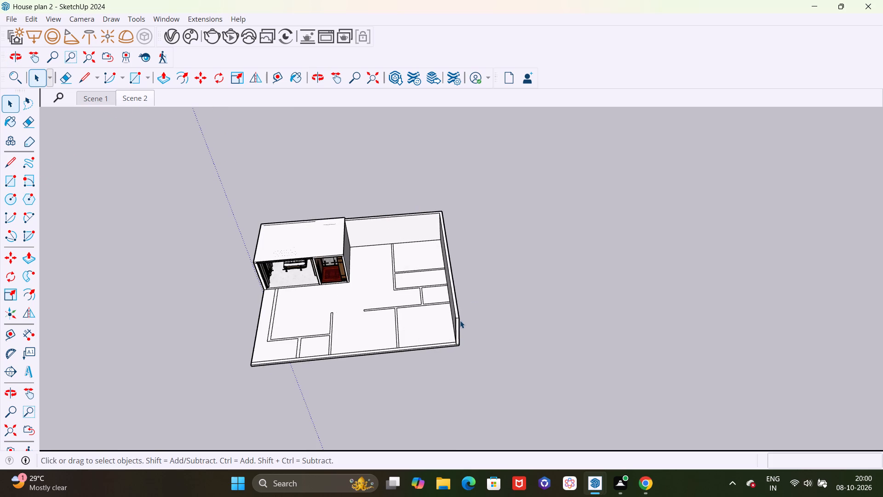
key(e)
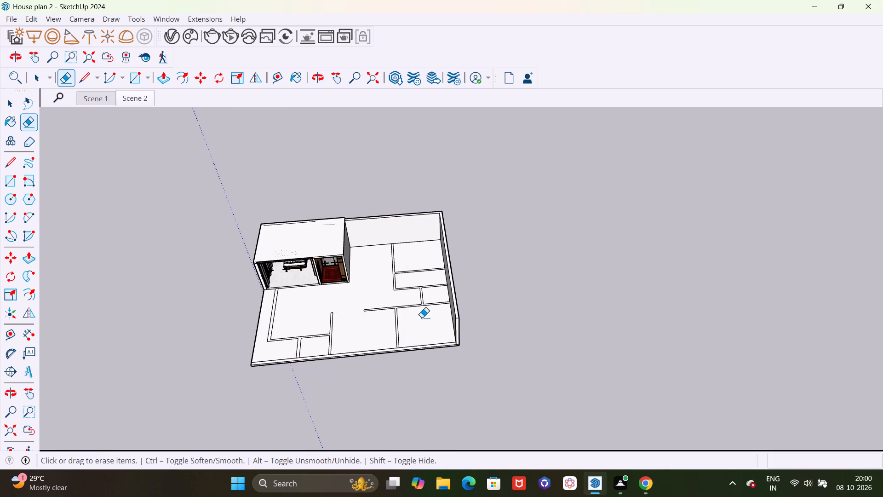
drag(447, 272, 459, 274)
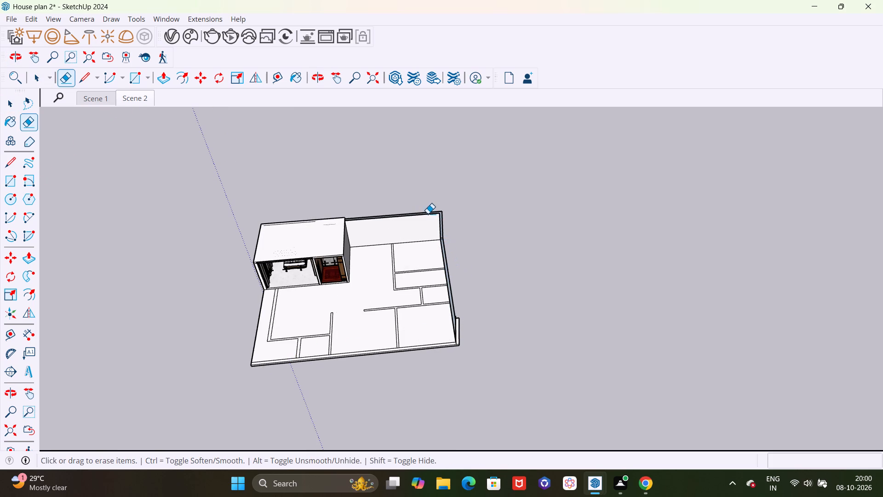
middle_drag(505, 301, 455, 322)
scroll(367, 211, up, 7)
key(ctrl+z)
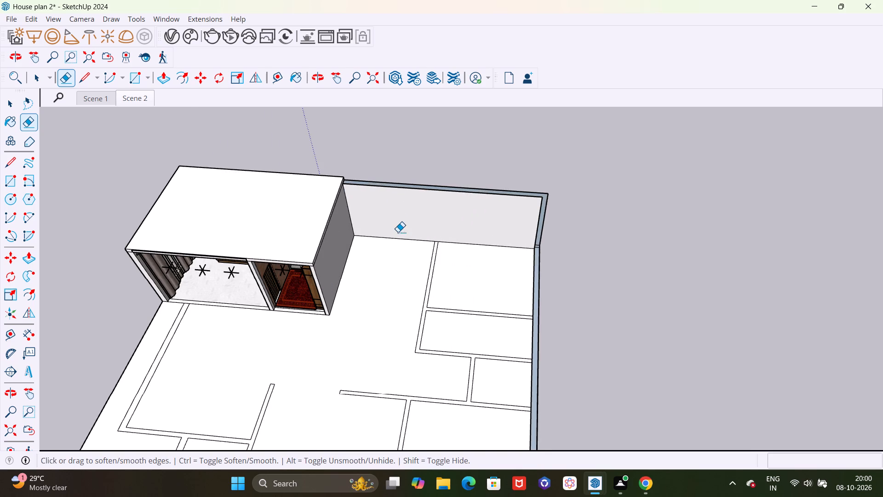
Push the top of the L-shaped outer wall down 10' to the level of the floor slab.
scroll(422, 248, down, 3)
middle_drag(423, 275, 447, 274)
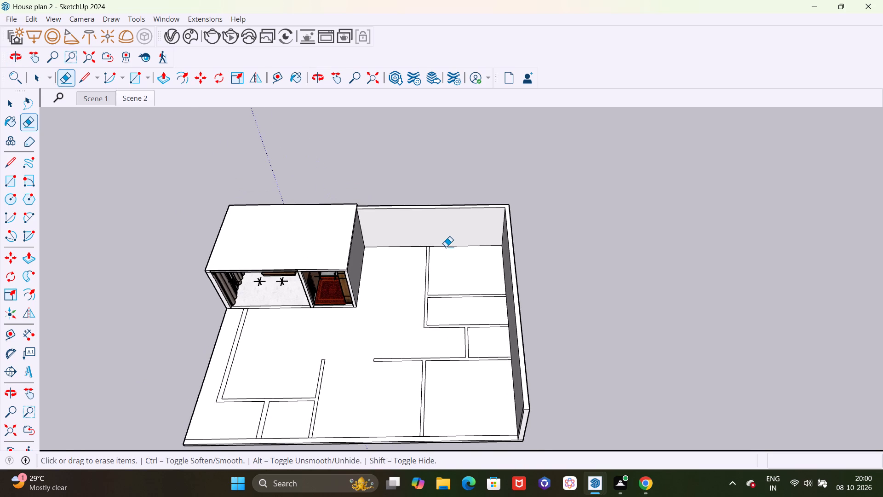
key(p)
scroll(497, 229, up, 3)
click(519, 249)
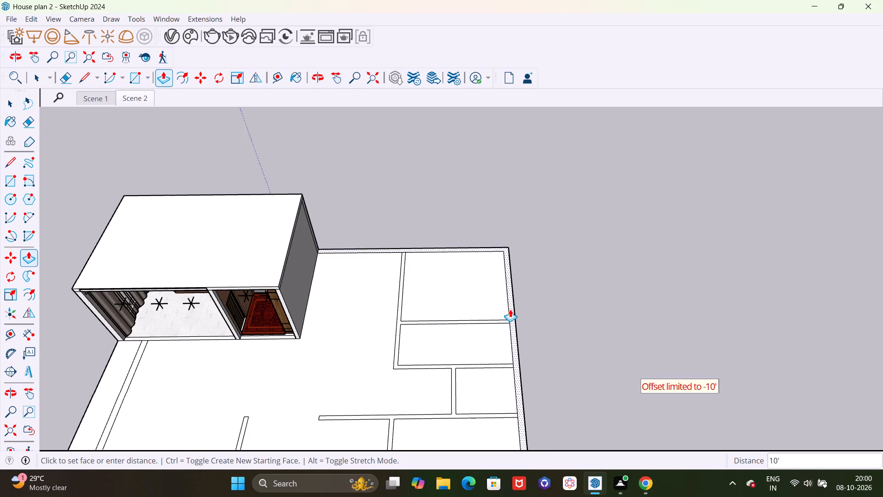
click(510, 309)
Push the floor slab's side face inward by 9" and again by 14' 6", cutting the slab back to the partition line.
scroll(510, 290, down, 8)
middle_drag(535, 375, 407, 264)
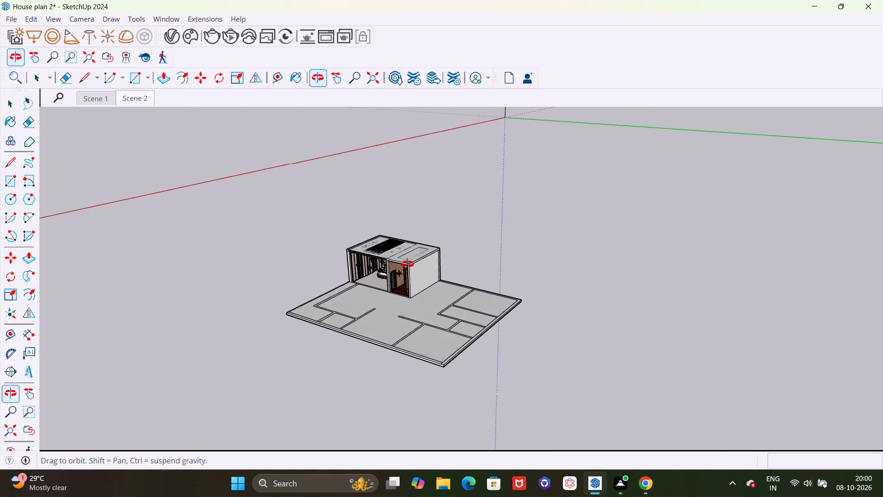
middle_drag(407, 264, 406, 263)
scroll(468, 401, up, 15)
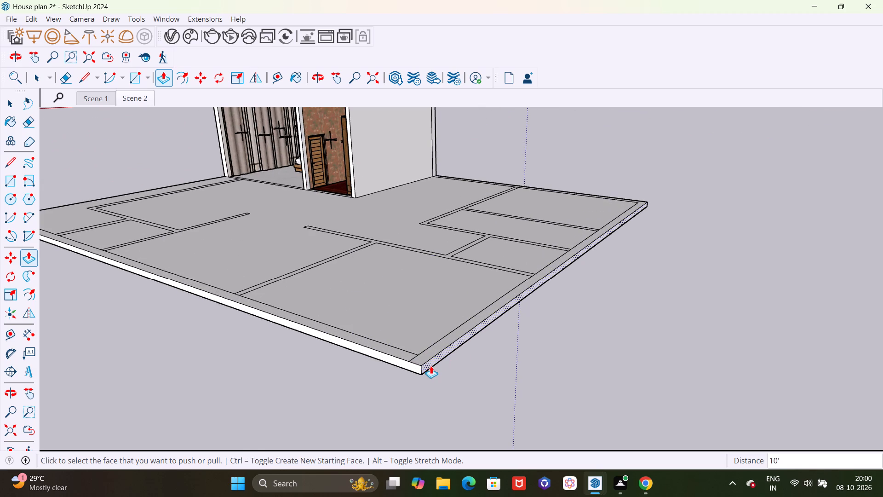
click(431, 366)
click(243, 327)
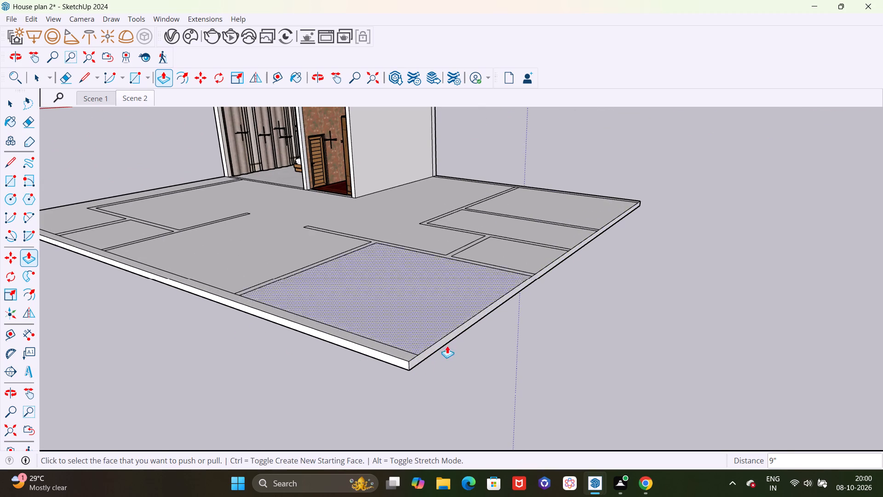
click(413, 361)
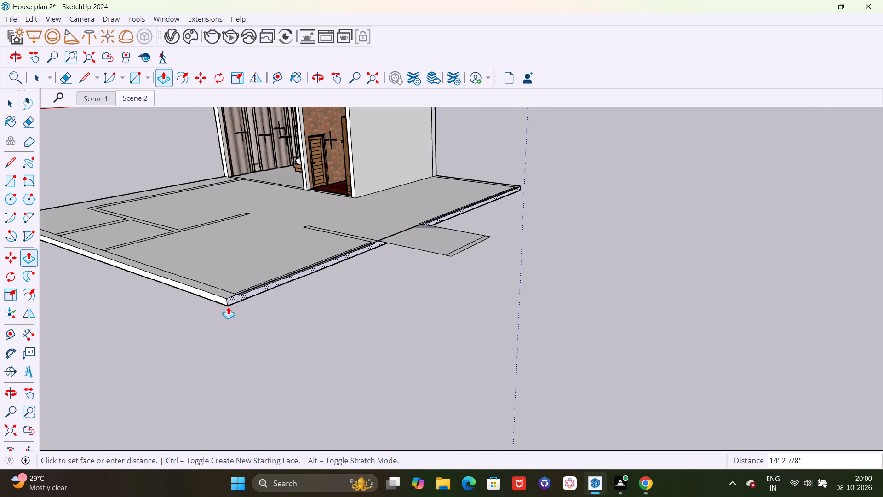
click(212, 298)
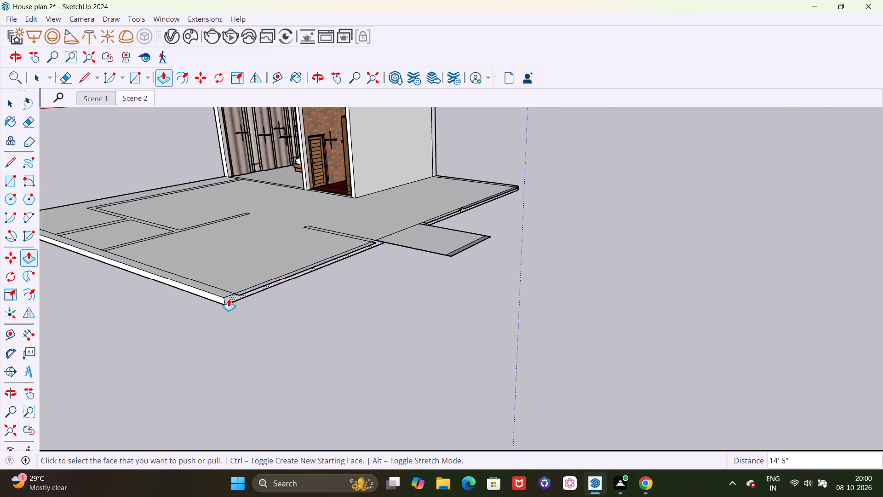
click(229, 299)
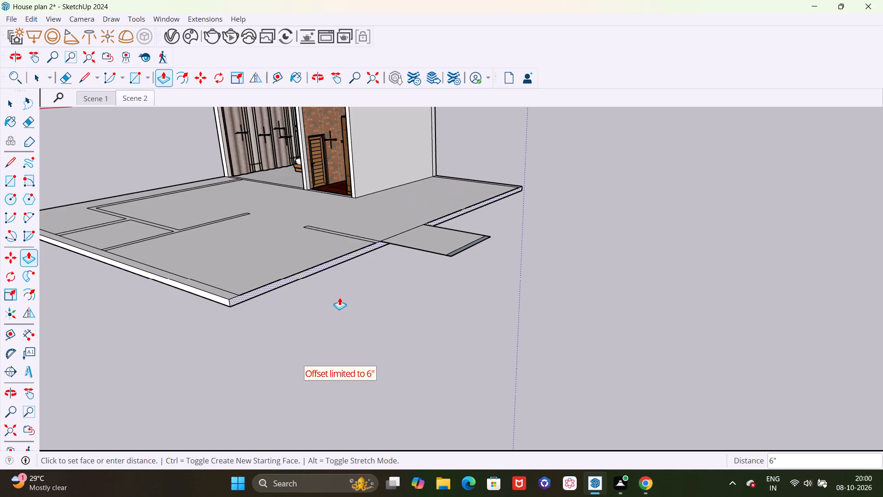
key(Escape)
Erase the outline of the leftover floor piece projecting beyond the slab's cut side.
scroll(573, 347, down, 3)
middle_drag(501, 333, 352, 256)
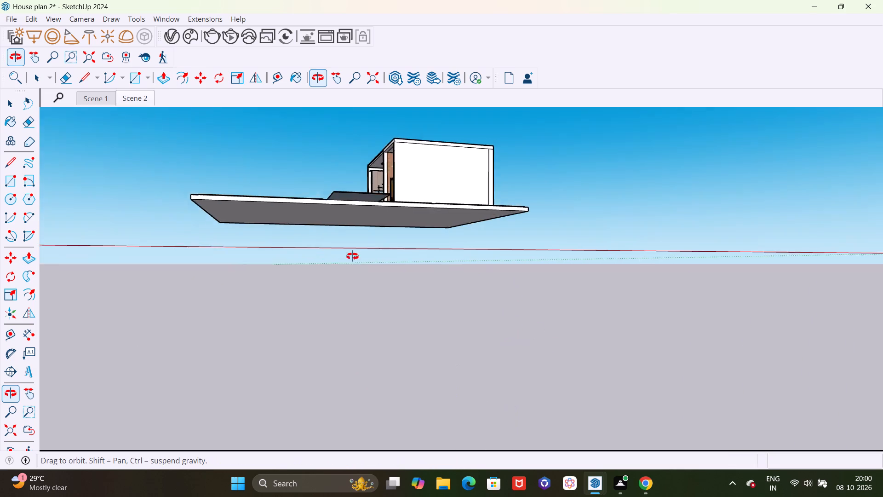
middle_drag(352, 256, 448, 362)
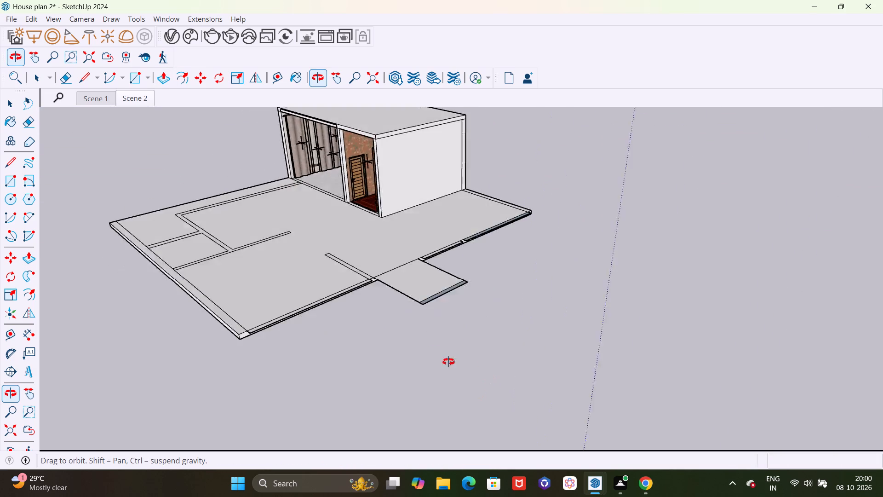
middle_drag(448, 362, 414, 362)
scroll(481, 220, up, 10)
scroll(453, 294, up, 1)
middle_drag(443, 287, 390, 247)
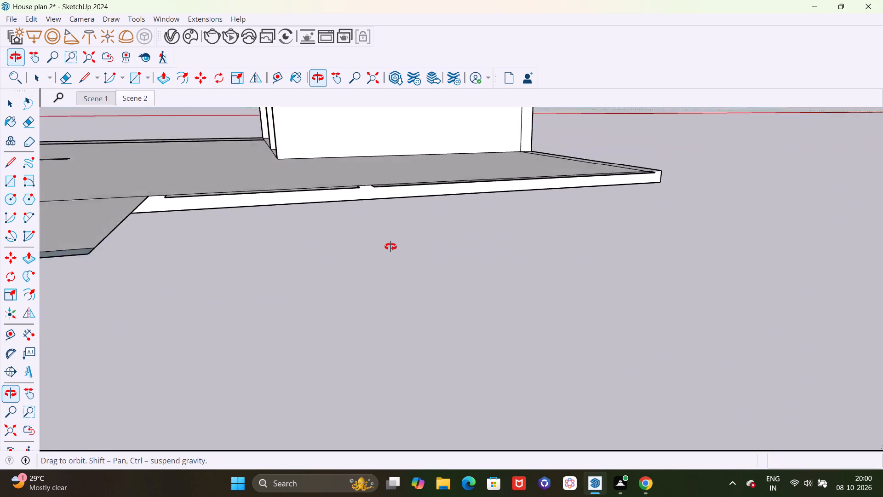
middle_drag(390, 247, 591, 318)
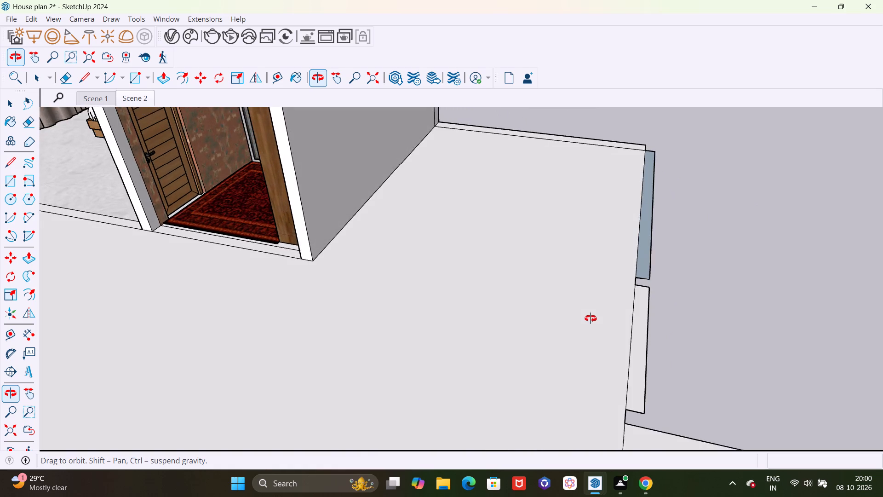
middle_drag(591, 318, 591, 318)
scroll(555, 253, down, 11)
key(e)
scroll(627, 278, up, 3)
drag(622, 295, 616, 393)
drag(652, 353, 658, 355)
drag(638, 367, 667, 361)
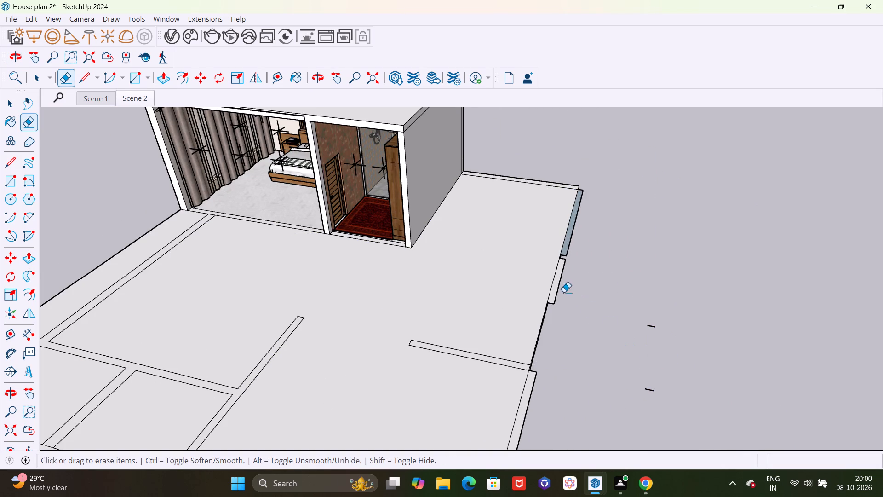
Erase the two narrow leftover wall strips beside the cut side and the stray edges floating beyond it.
drag(558, 283, 571, 285)
click(572, 239)
drag(568, 254, 564, 266)
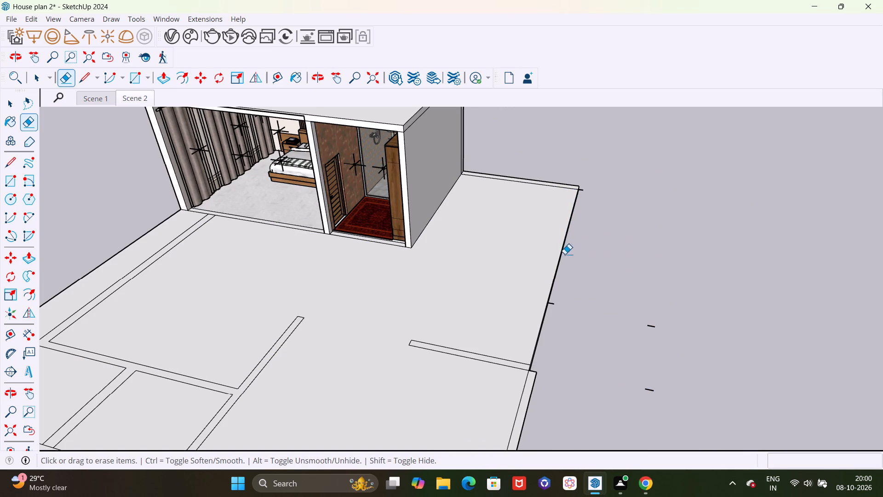
drag(562, 258, 559, 272)
key(ctrl+z)
click(551, 306)
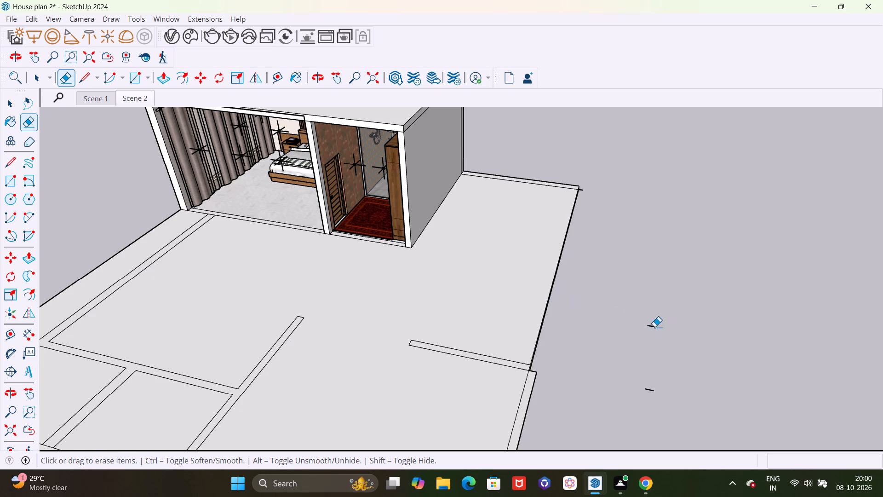
click(653, 325)
drag(650, 388, 650, 395)
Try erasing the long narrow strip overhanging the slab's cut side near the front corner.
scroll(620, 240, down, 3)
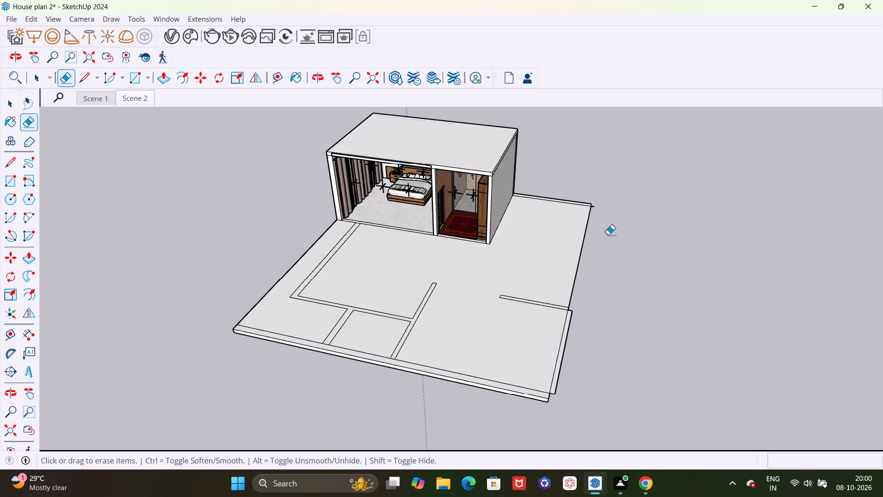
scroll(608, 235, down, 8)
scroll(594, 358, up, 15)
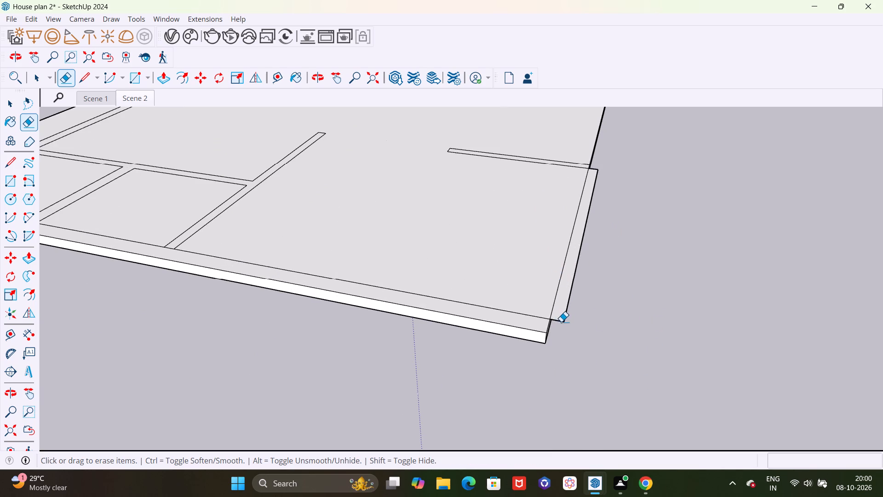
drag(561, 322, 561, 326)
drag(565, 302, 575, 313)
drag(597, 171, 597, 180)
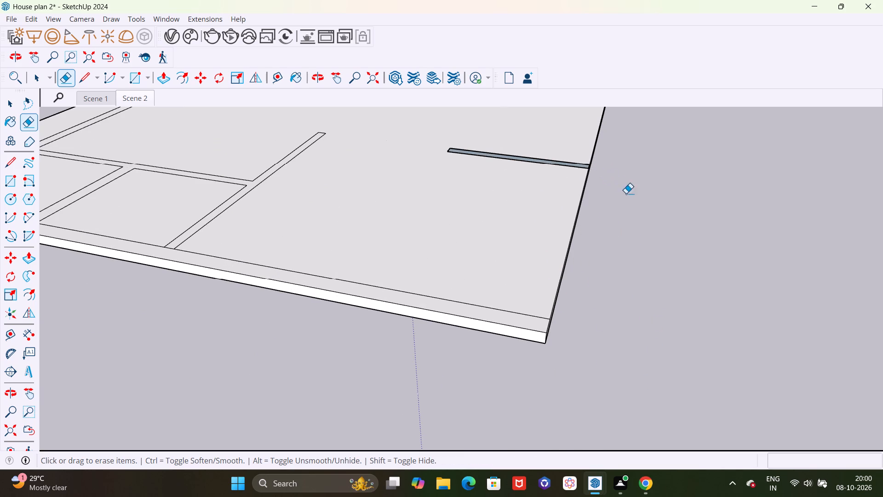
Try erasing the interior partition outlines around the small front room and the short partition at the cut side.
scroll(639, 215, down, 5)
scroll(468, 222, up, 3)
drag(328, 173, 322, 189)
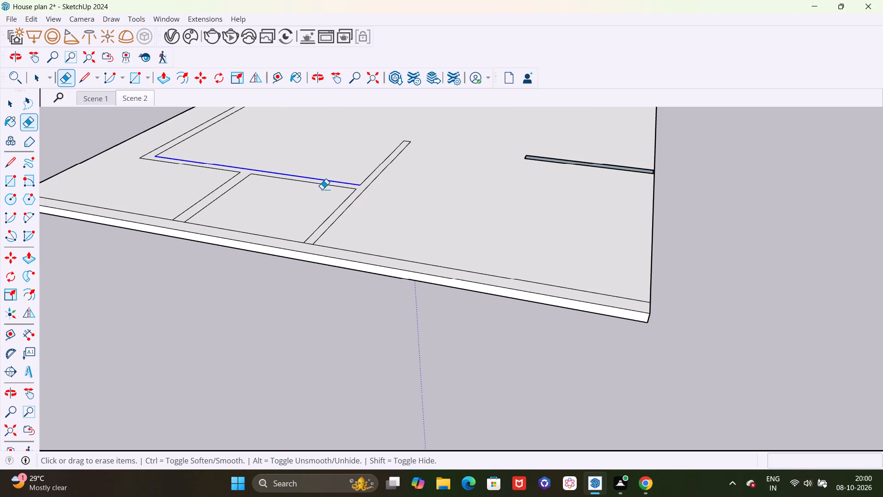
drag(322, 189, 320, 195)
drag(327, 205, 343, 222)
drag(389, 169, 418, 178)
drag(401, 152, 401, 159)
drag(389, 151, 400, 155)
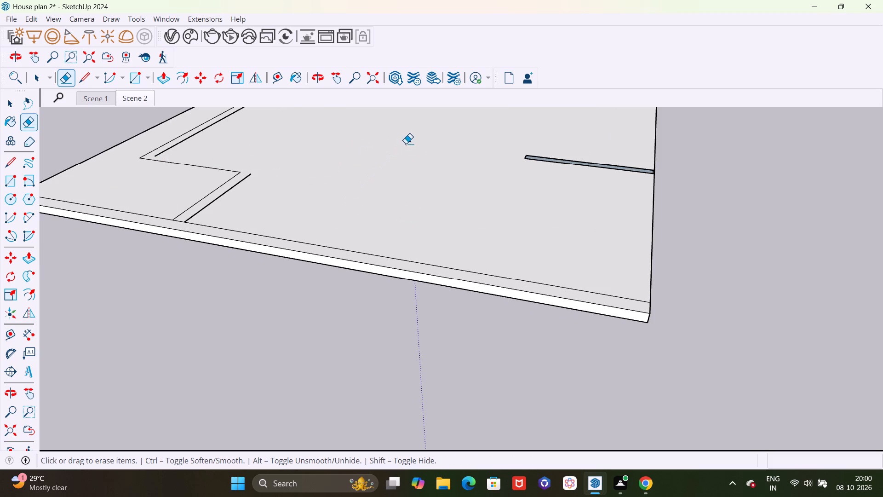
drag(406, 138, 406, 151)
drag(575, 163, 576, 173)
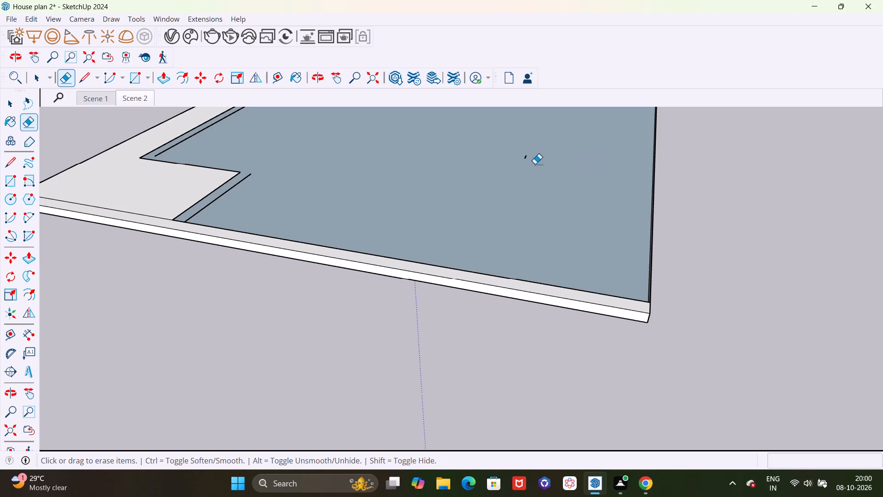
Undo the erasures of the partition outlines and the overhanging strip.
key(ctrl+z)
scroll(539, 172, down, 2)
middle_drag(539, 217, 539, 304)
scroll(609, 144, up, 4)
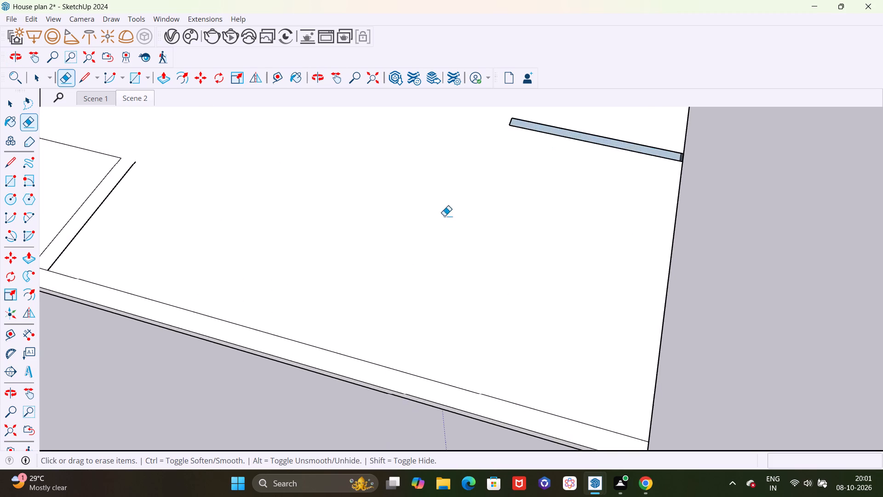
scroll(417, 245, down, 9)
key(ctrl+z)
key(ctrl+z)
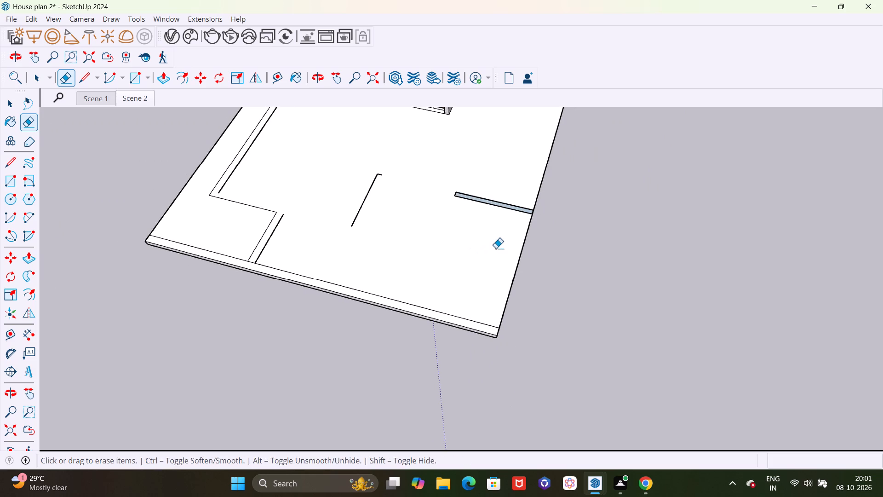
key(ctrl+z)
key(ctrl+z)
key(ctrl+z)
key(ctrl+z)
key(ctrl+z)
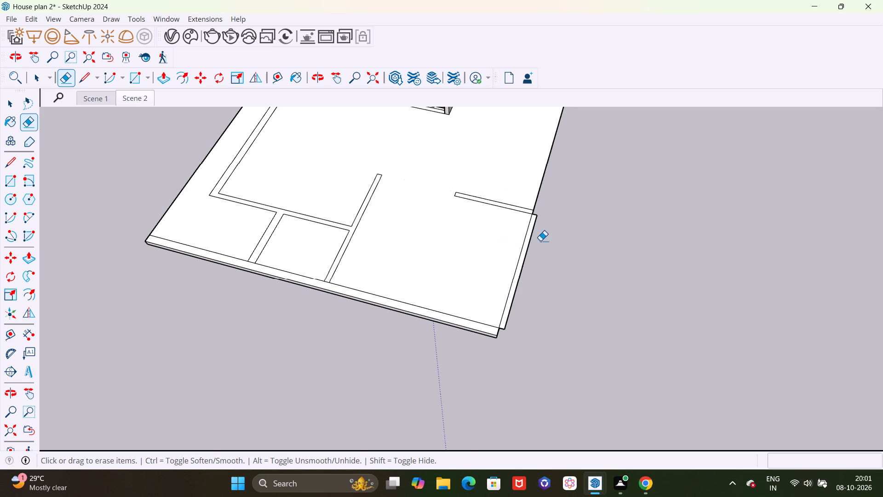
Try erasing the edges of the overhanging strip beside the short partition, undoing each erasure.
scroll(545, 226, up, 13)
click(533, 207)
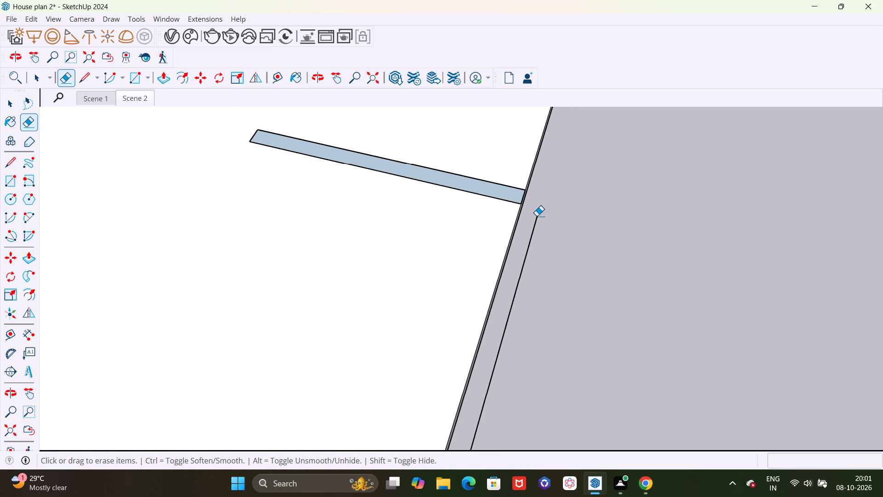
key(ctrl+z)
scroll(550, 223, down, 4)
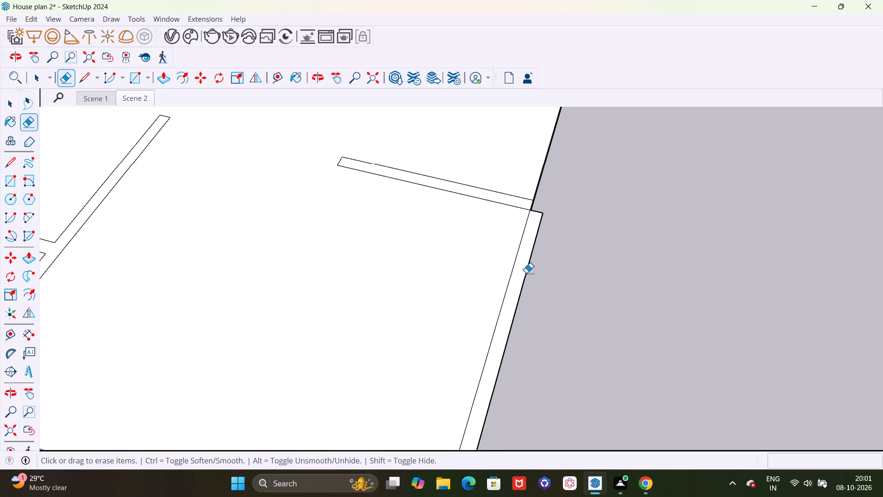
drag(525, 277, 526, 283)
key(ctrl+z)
Erase the short partition's outline at the slab's cut side, undoing the erasure of the overhanging strip's edge.
drag(451, 175, 441, 206)
drag(337, 159, 343, 168)
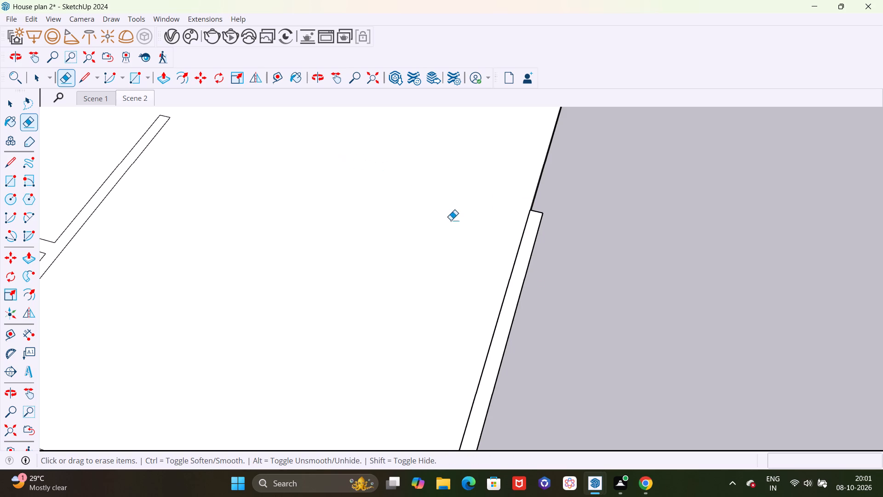
drag(532, 242, 542, 249)
key(ctrl+z)
Erase the front wall's inner line and the partition outlines around the small front room.
scroll(568, 208, down, 10)
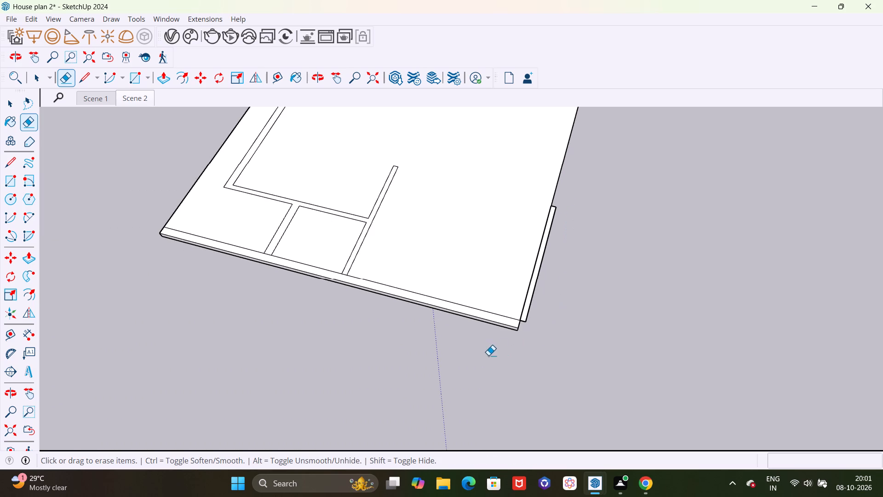
scroll(470, 332, up, 4)
click(462, 295)
drag(294, 210, 308, 220)
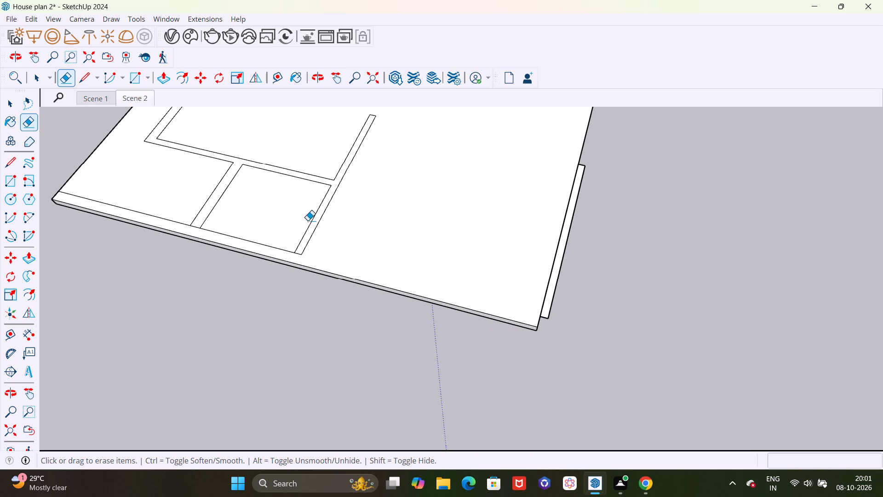
drag(308, 220, 323, 225)
drag(315, 171, 350, 180)
drag(333, 157, 318, 188)
drag(218, 169, 241, 187)
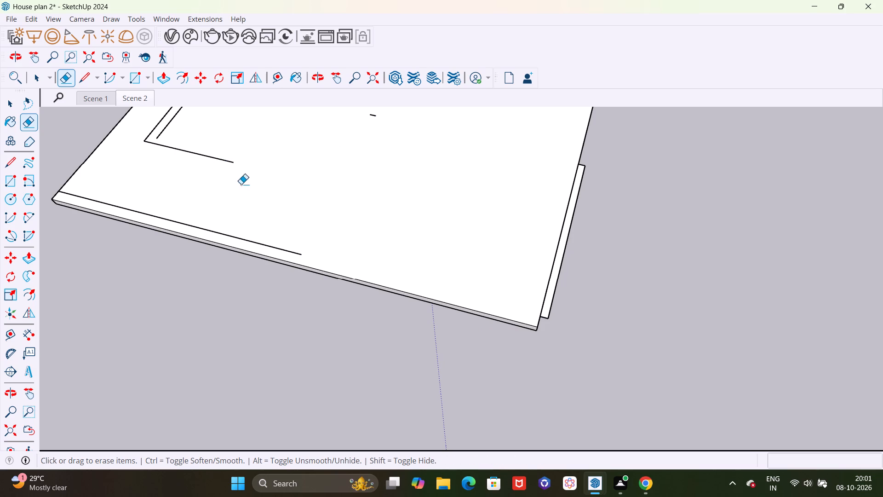
Erase the remaining partition lines, the rest of the front wall line and the stray edge on the floor slab.
drag(224, 155, 206, 160)
drag(157, 127, 162, 129)
click(239, 236)
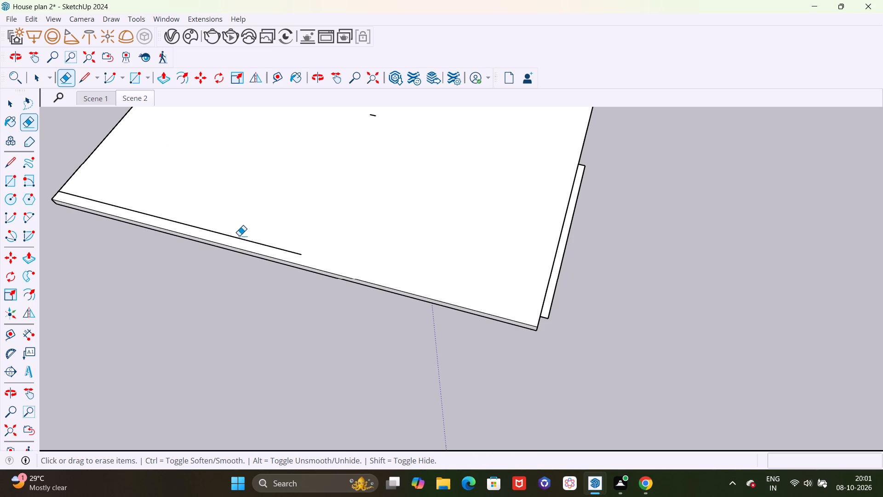
click(242, 242)
scroll(317, 259, down, 3)
scroll(360, 154, up, 4)
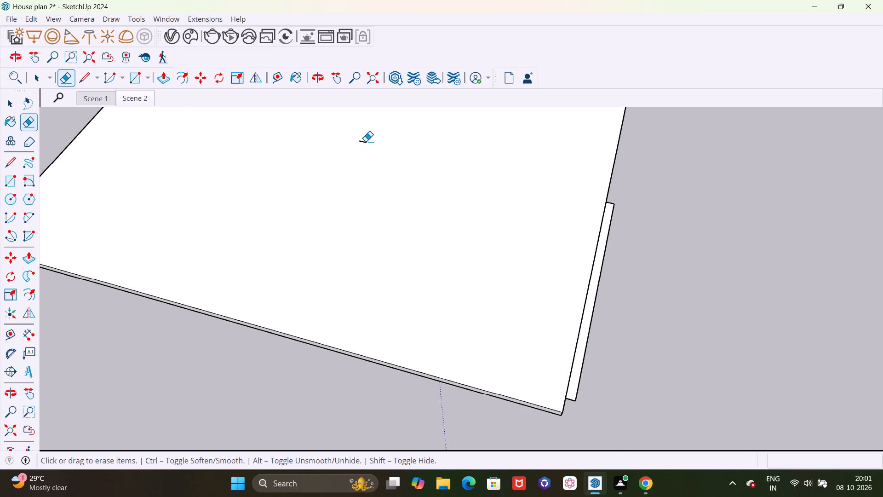
drag(363, 139, 359, 151)
Push the long side face of the floor slab in 24' 9" until it meets the finished rooms' open front.
scroll(384, 206, down, 9)
middle_drag(430, 311, 387, 227)
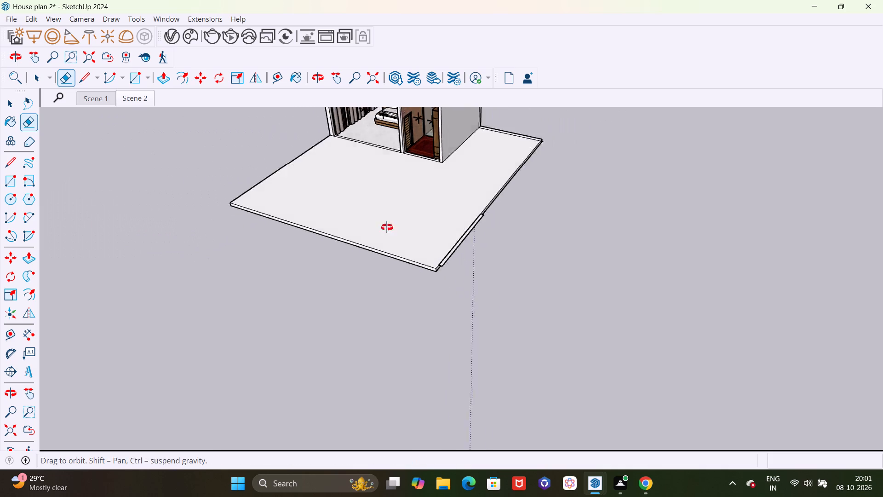
middle_drag(387, 227, 374, 198)
scroll(404, 237, up, 5)
middle_drag(460, 288, 386, 218)
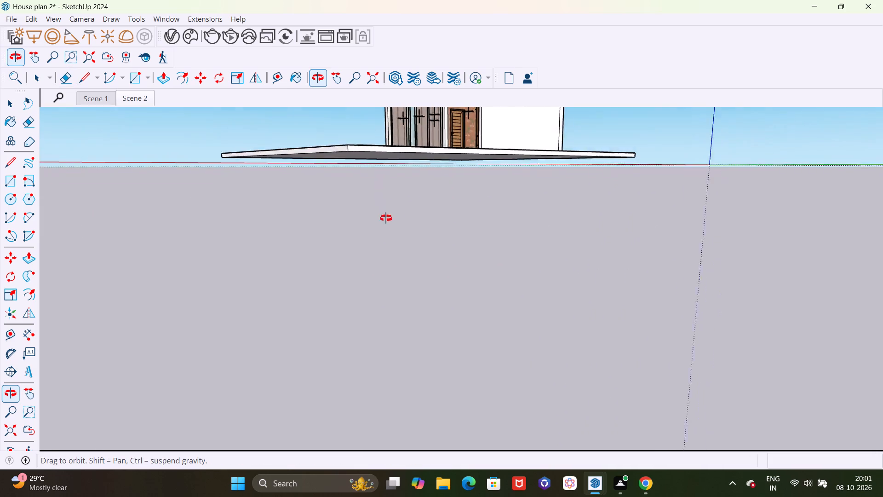
middle_drag(386, 218, 227, 302)
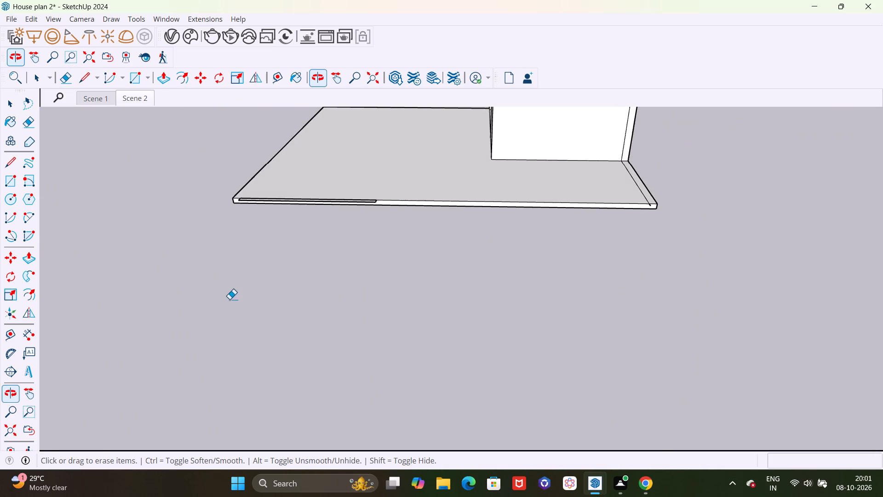
scroll(358, 296, down, 5)
middle_drag(409, 306, 623, 272)
scroll(385, 277, up, 4)
key(p)
scroll(368, 248, up, 4)
click(368, 248)
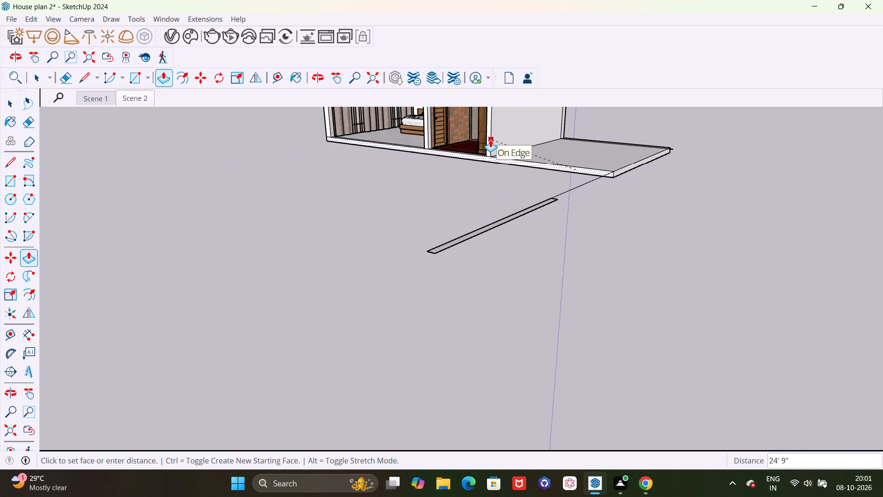
click(490, 139)
Erase the leftover slab edge and the detached overhanging strip beyond the cut-back slab.
middle_drag(528, 254, 345, 333)
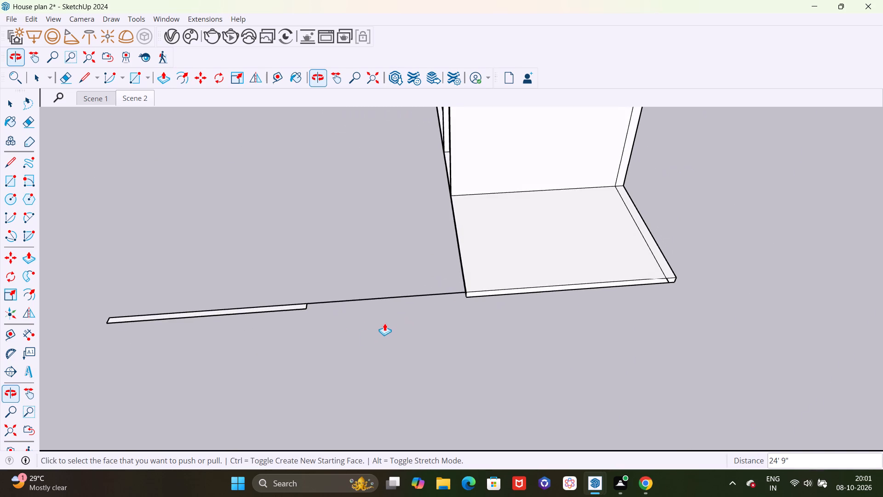
key(e)
drag(405, 289, 402, 318)
scroll(301, 326, up, 4)
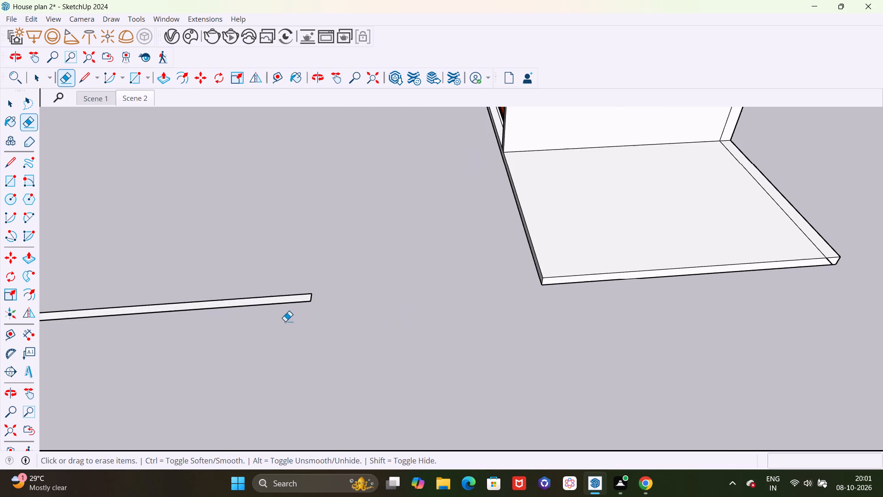
drag(257, 288, 254, 329)
drag(319, 296, 300, 299)
scroll(382, 291, down, 6)
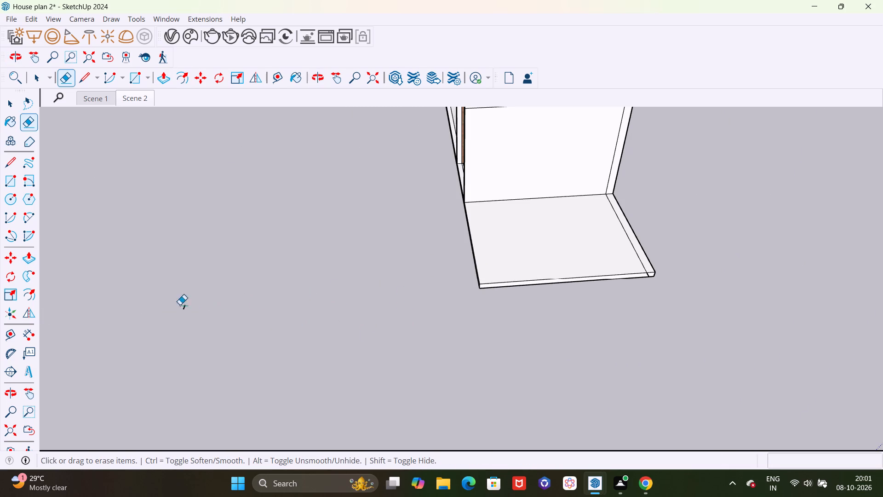
drag(166, 304, 186, 307)
scroll(411, 319, up, 4)
scroll(312, 327, down, 5)
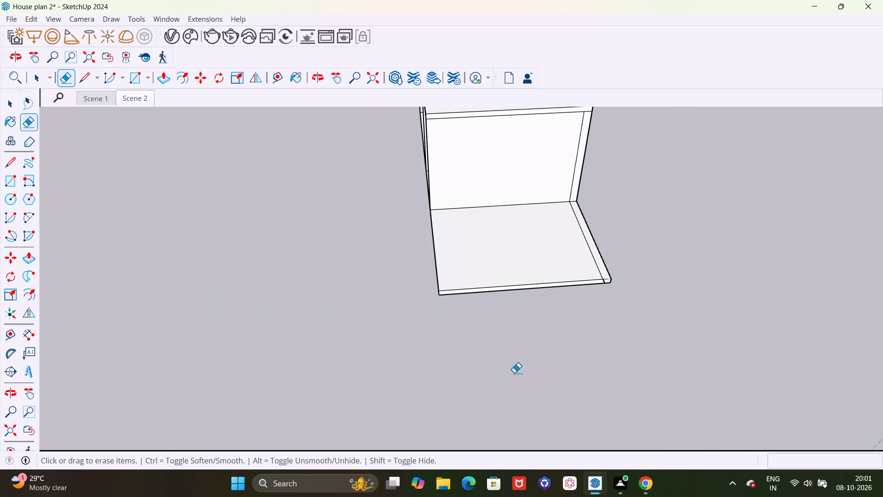
Push the remaining slab extension back 12' to the dressing area's outer wall and erase its leftover edge.
middle_drag(516, 355, 593, 302)
key(p)
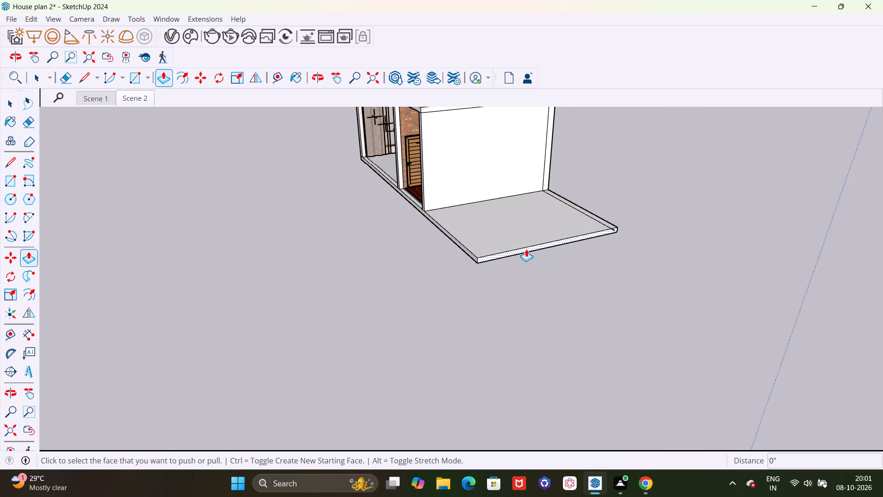
click(526, 249)
click(425, 186)
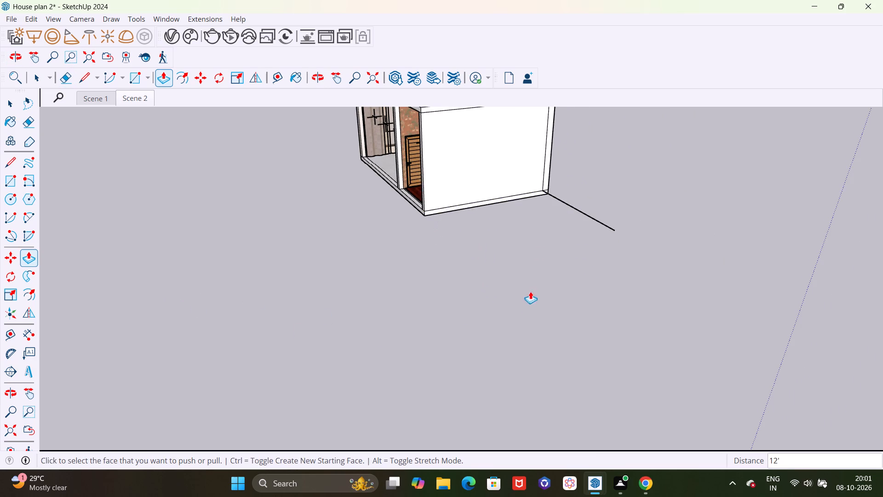
scroll(530, 296, down, 3)
middle_drag(542, 301, 479, 358)
key(e)
drag(574, 283, 549, 294)
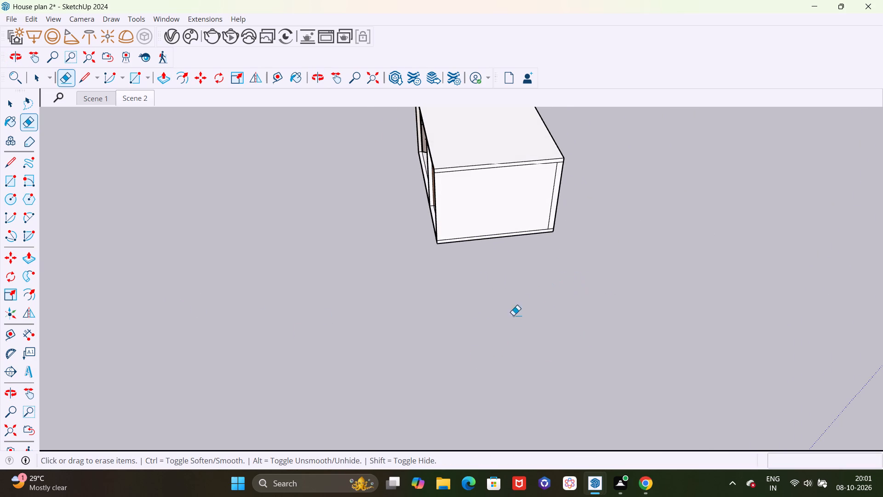
Erase the seam lines at the upper and lower curtain-side corners of the bedroom's open front frame.
scroll(421, 375, down, 4)
middle_drag(405, 370, 733, 216)
scroll(602, 216, up, 4)
scroll(594, 213, down, 5)
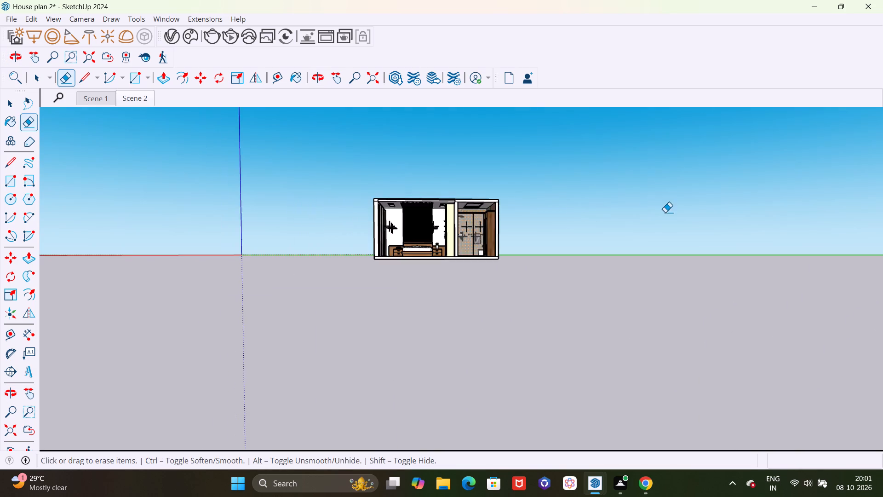
scroll(666, 208, down, 1)
middle_drag(666, 208, 615, 322)
scroll(332, 263, up, 18)
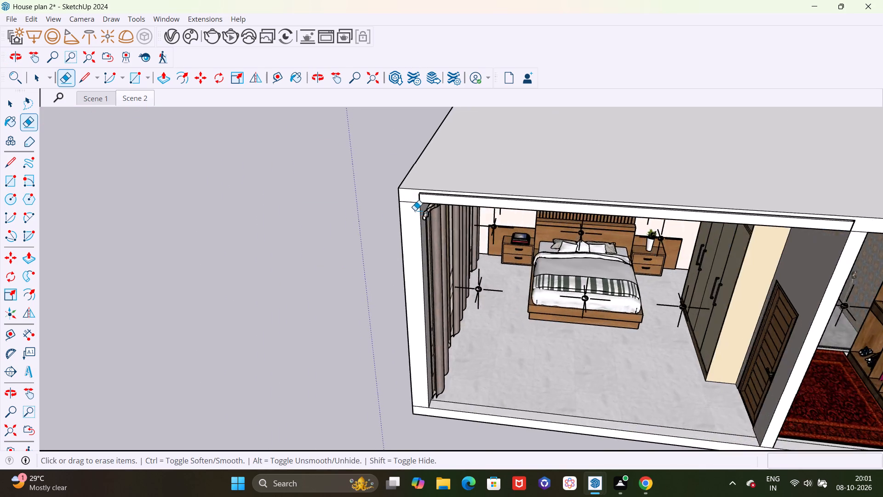
scroll(415, 210, up, 6)
click(404, 194)
click(403, 196)
scroll(382, 190, down, 4)
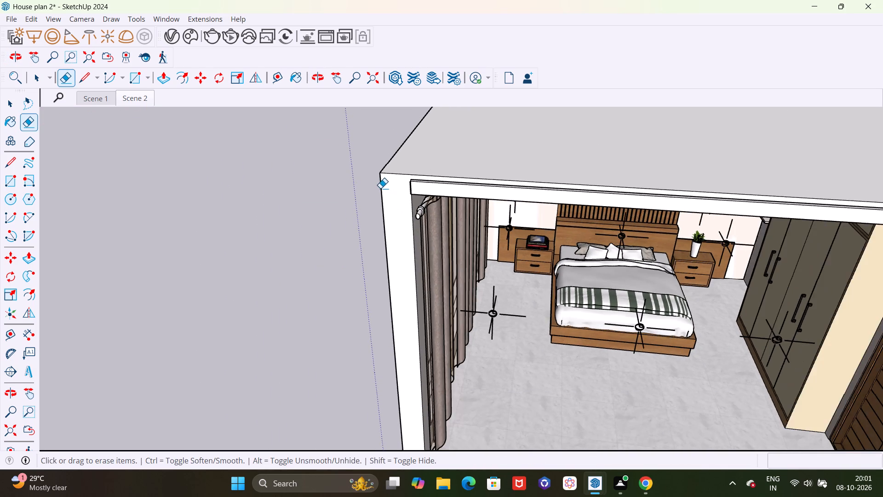
scroll(380, 188, down, 7)
scroll(399, 435, up, 11)
drag(406, 309, 406, 314)
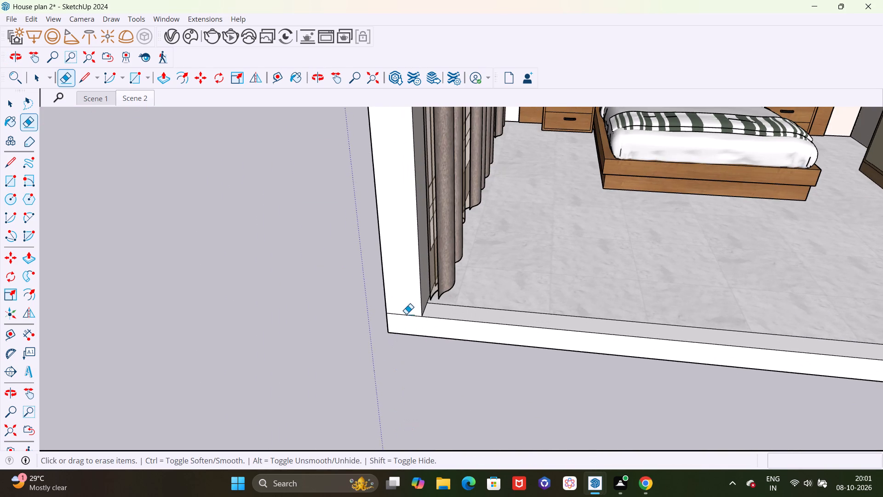
click(406, 315)
Erase the seam lines at the dressing area's outer frame corners and at the top of the dividing wall.
scroll(338, 318, down, 16)
scroll(584, 353, up, 5)
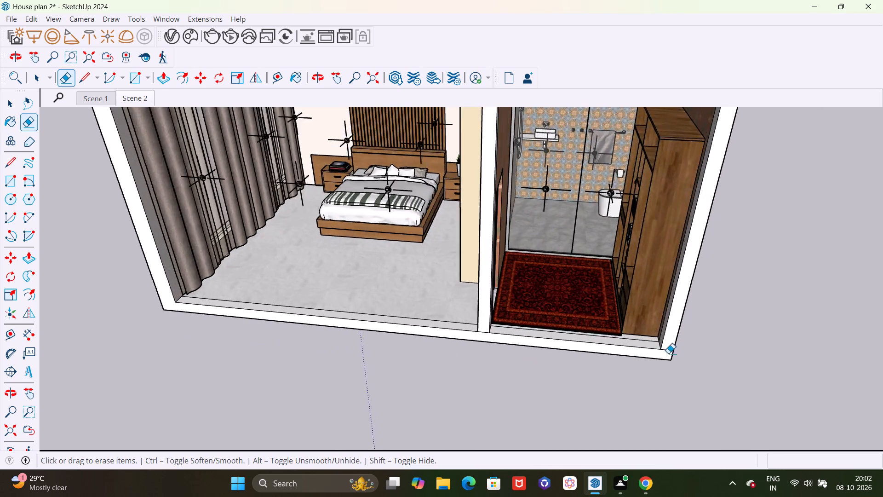
scroll(668, 353, up, 9)
drag(667, 345, 666, 354)
scroll(576, 348, down, 7)
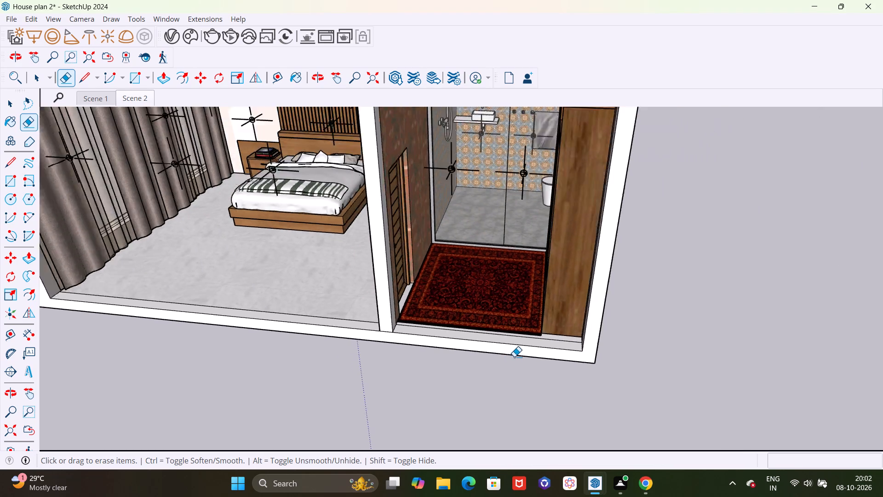
scroll(514, 357, down, 7)
scroll(572, 276, up, 10)
drag(584, 131, 589, 139)
scroll(633, 257, down, 10)
middle_drag(528, 369, 531, 268)
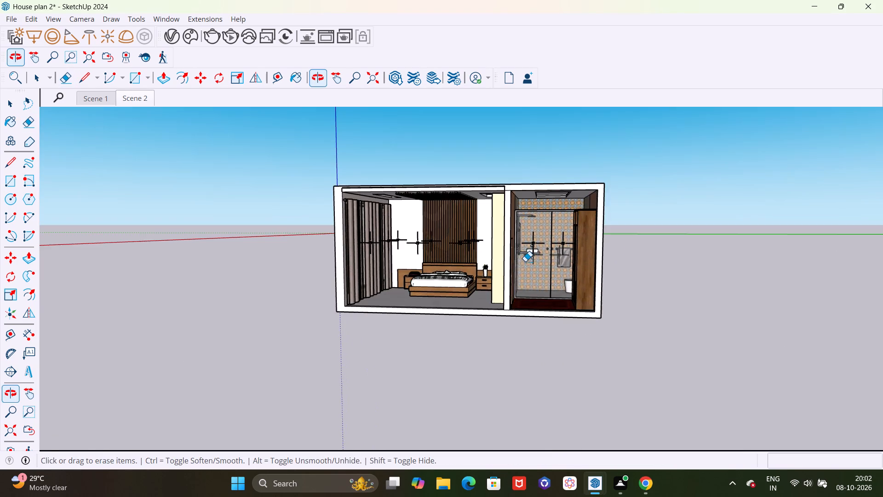
scroll(492, 243, down, 5)
middle_drag(464, 223, 470, 269)
scroll(464, 223, down, 1)
scroll(516, 234, up, 20)
scroll(516, 234, up, 1)
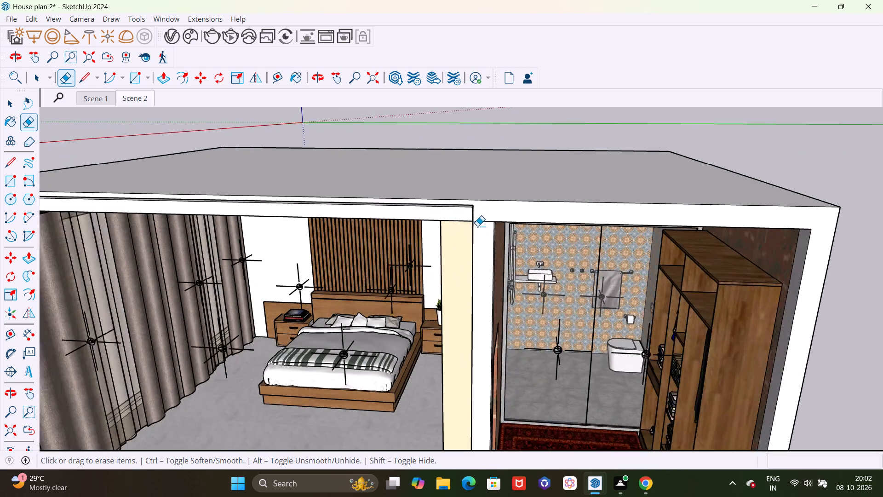
scroll(477, 226, up, 2)
drag(491, 213, 491, 232)
scroll(468, 212, down, 6)
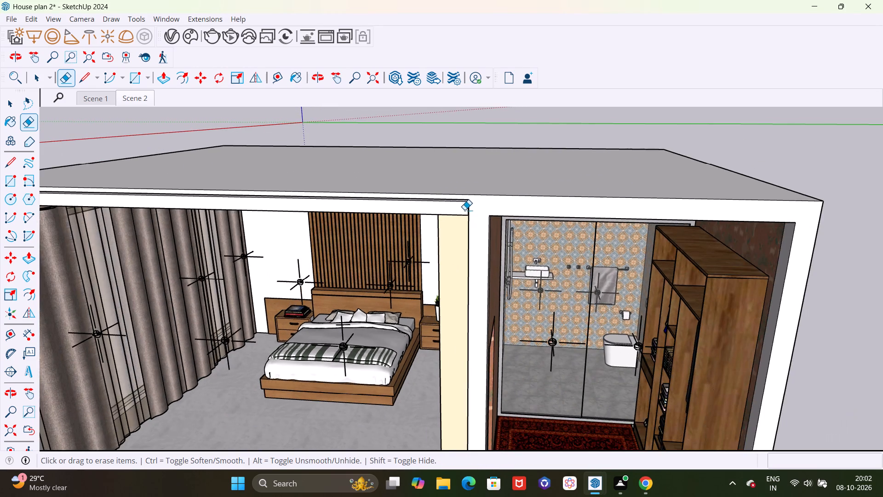
Extrude the open front frame outward by more than 30' with Push/Pull, lengthening the bedroom and dressing-area shell.
scroll(458, 209, down, 17)
middle_drag(638, 297, 563, 311)
scroll(522, 248, up, 2)
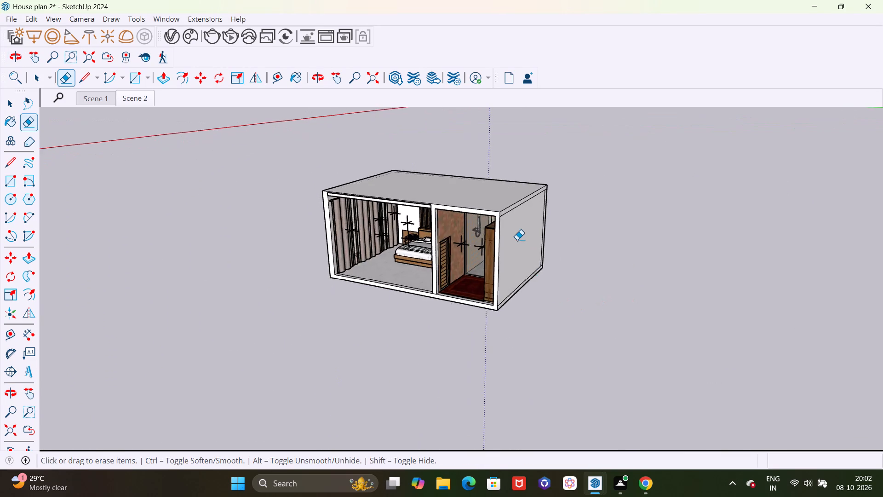
scroll(517, 240, up, 2)
key(p)
scroll(485, 265, up, 3)
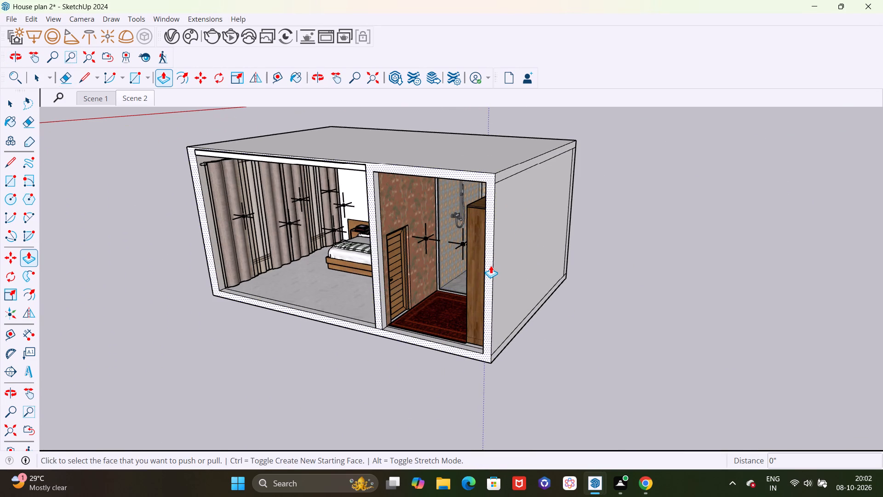
click(491, 266)
scroll(448, 302, down, 3)
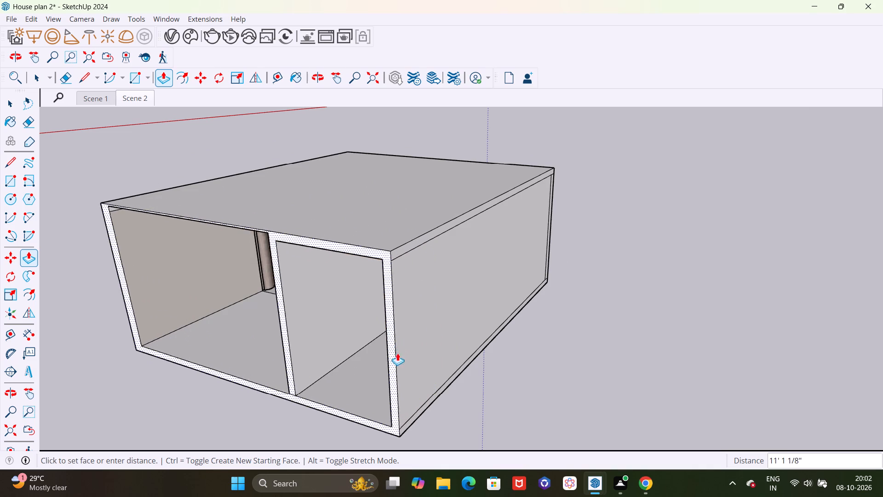
scroll(402, 346, down, 16)
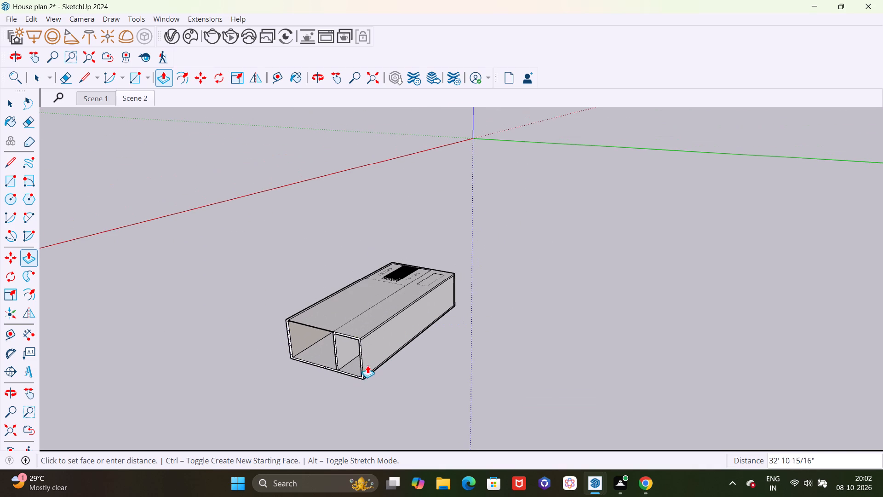
click(349, 376)
Delete the saved scenes Scene 1 and Scene 2.
middle_drag(498, 372, 602, 299)
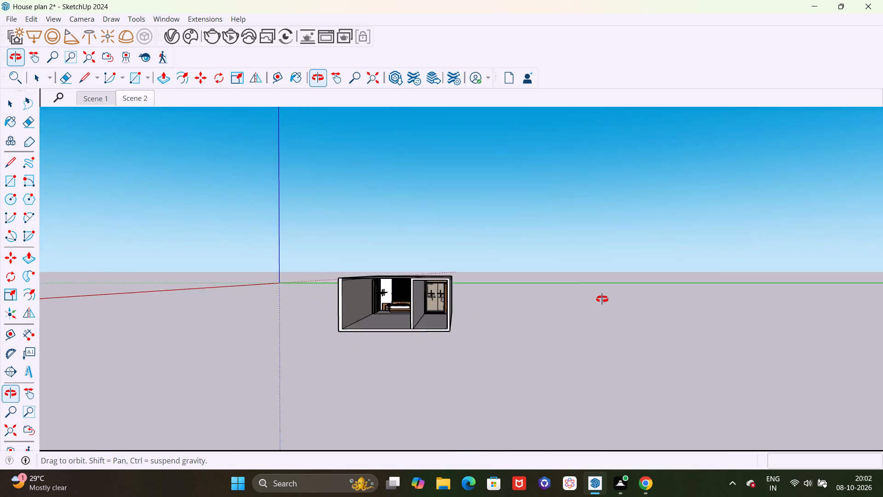
middle_drag(602, 299, 603, 304)
key(space)
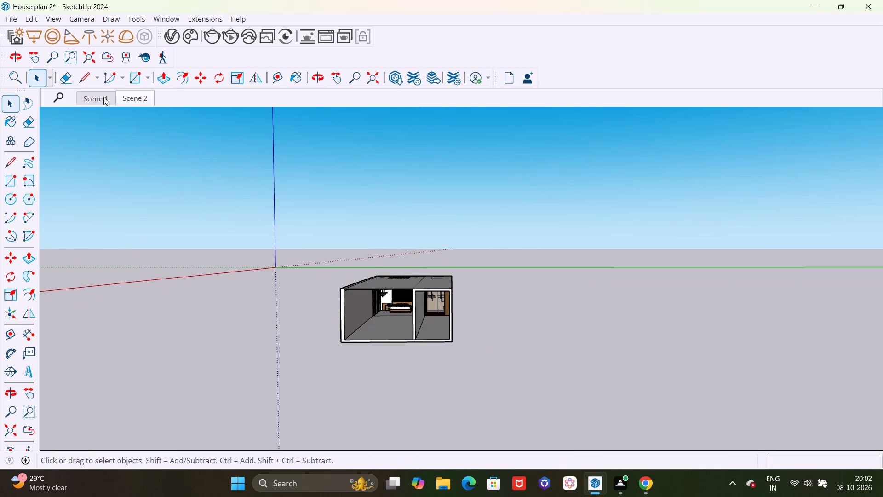
right_click(102, 97)
click(138, 178)
click(435, 244)
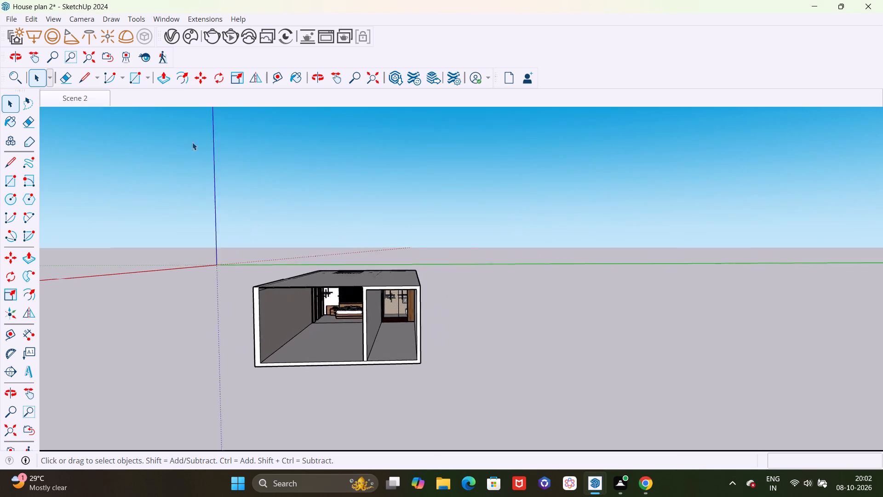
right_click(83, 100)
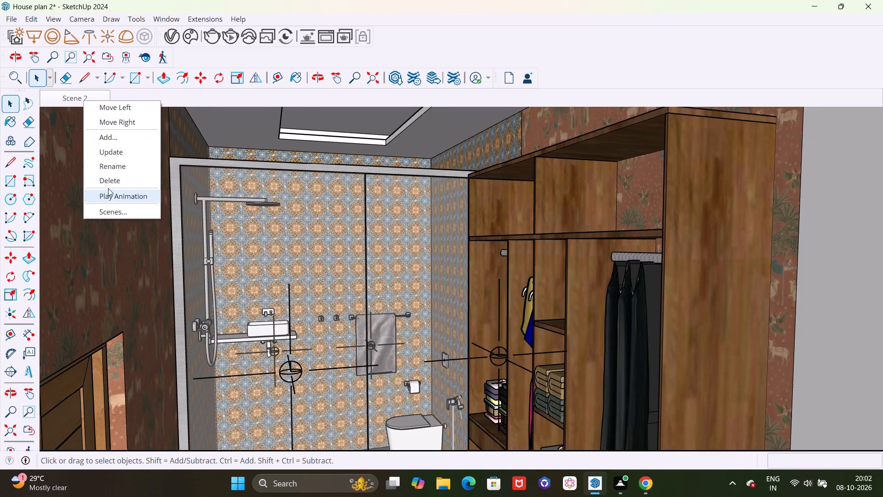
click(109, 177)
click(427, 251)
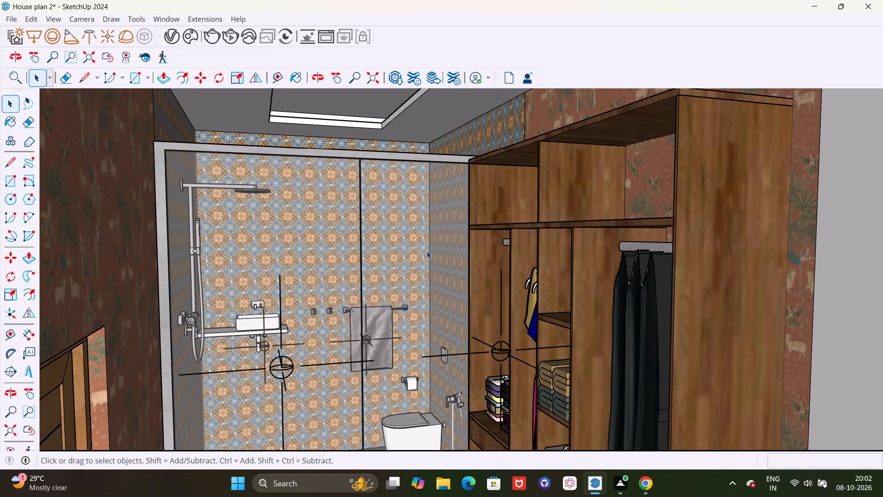
Close the shell's open front with a rectangle about 21' 6" by 10' 4 9/16" spanning the bedroom and dressing-area openings.
scroll(439, 229, down, 20)
scroll(439, 229, down, 4)
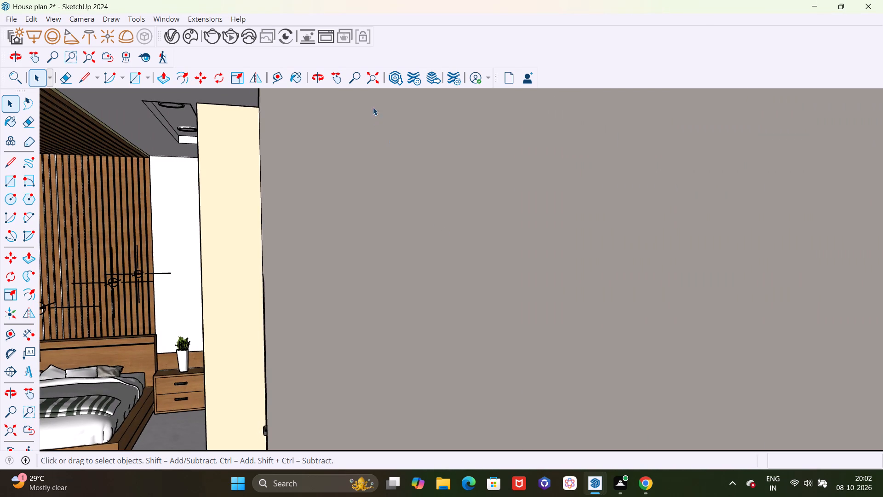
click(375, 80)
scroll(520, 283, down, 9)
middle_drag(502, 268, 482, 331)
scroll(300, 331, up, 5)
scroll(354, 333, up, 6)
scroll(448, 340, down, 4)
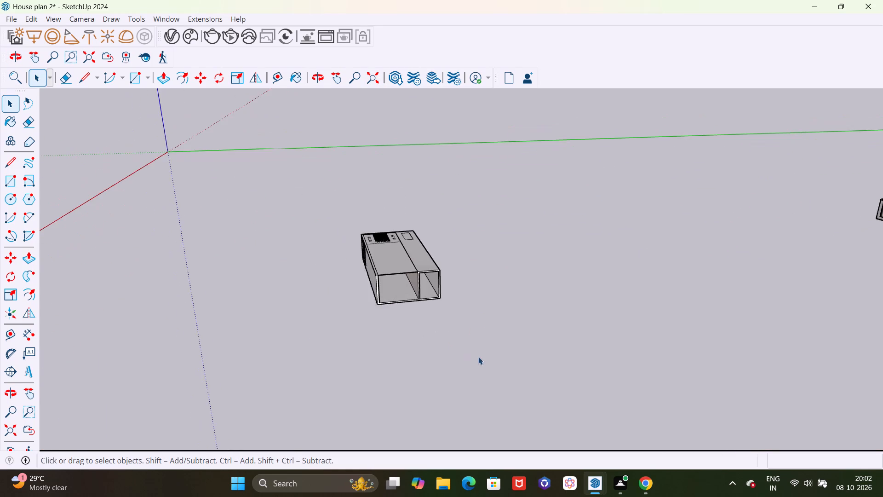
middle_drag(479, 357, 429, 274)
scroll(376, 271, up, 4)
scroll(382, 214, up, 1)
middle_drag(382, 215, 391, 273)
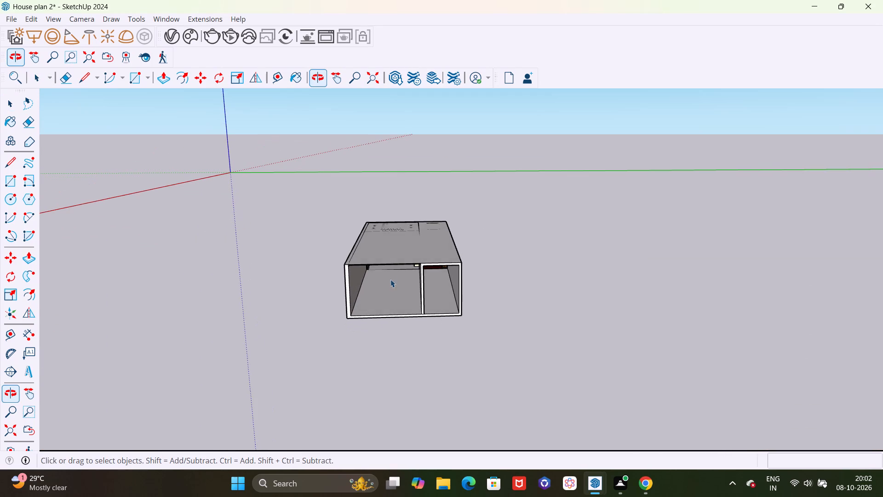
key(r)
scroll(399, 308, up, 3)
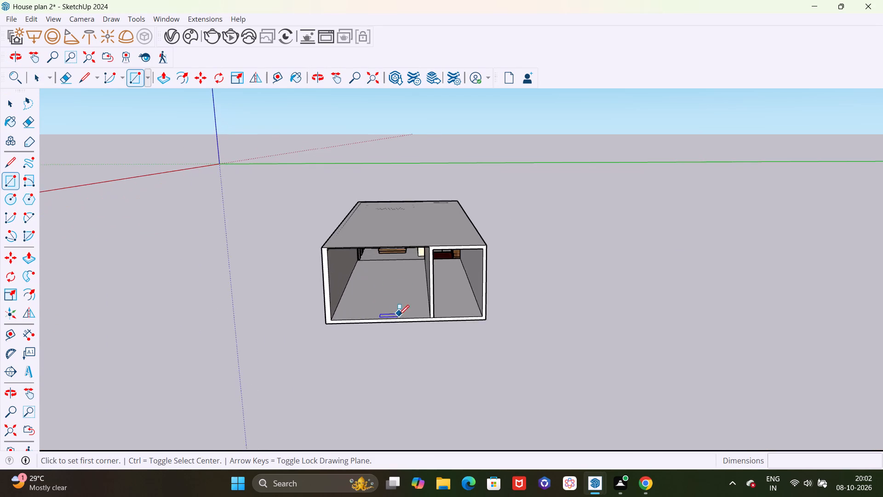
middle_drag(401, 316, 403, 301)
scroll(357, 233, up, 9)
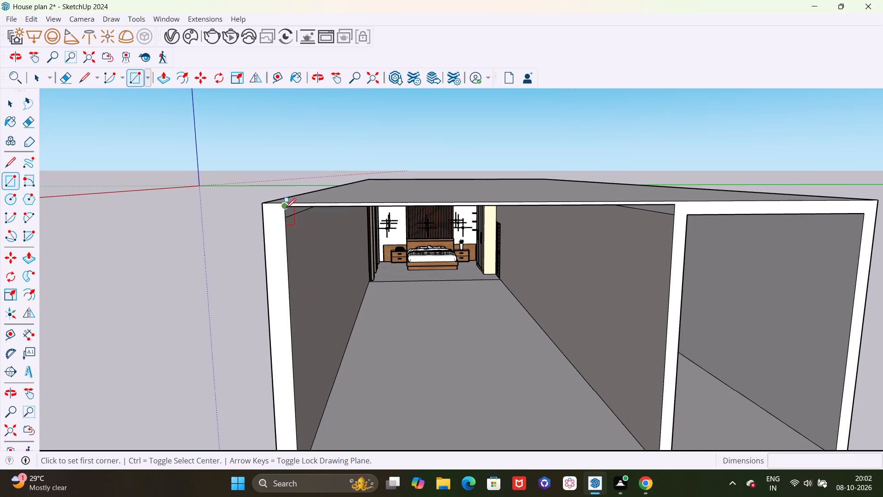
click(286, 208)
scroll(273, 196, down, 10)
scroll(465, 287, up, 6)
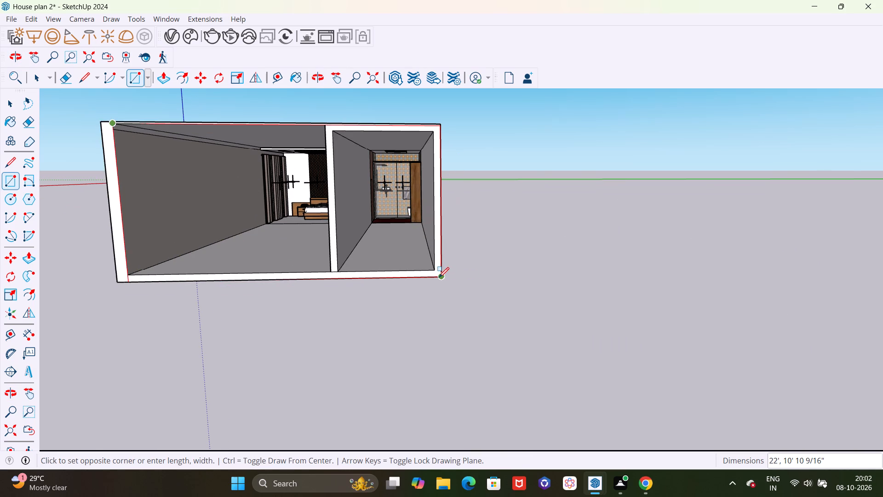
click(437, 270)
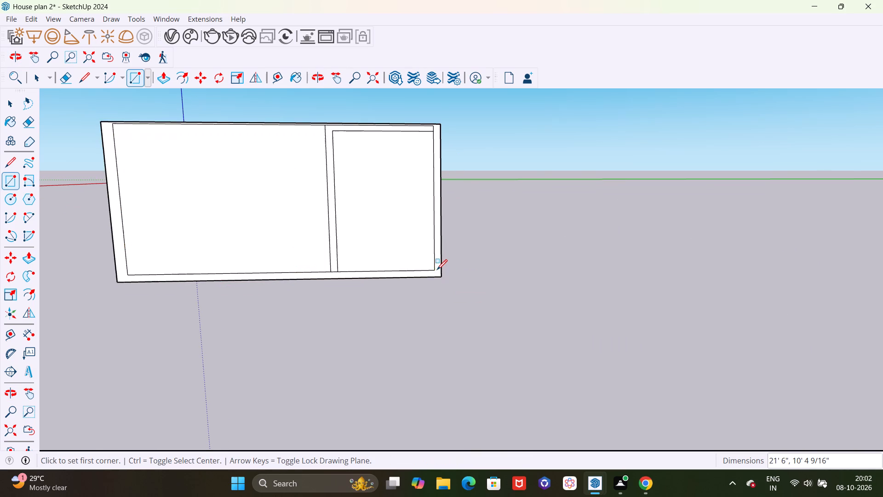
scroll(485, 297, down, 5)
scroll(312, 237, up, 15)
key(space)
Compose a straight-on interior camera view of the bedroom facing the bed, with curtains, slatted ceiling feature, wardrobe and door in frame.
scroll(325, 231, up, 5)
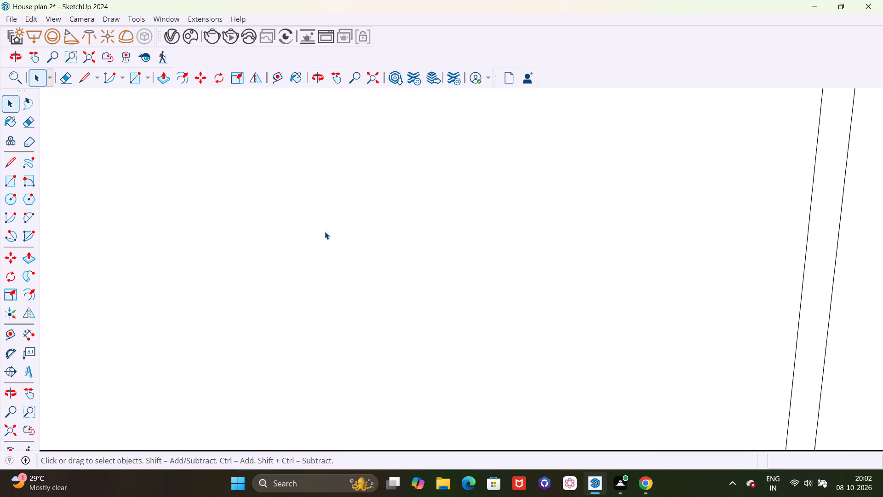
scroll(325, 231, up, 20)
scroll(325, 231, up, 17)
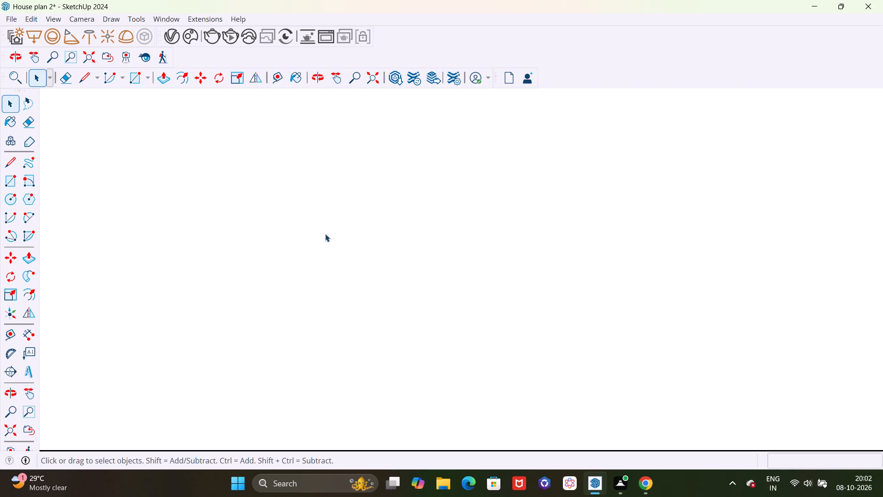
scroll(325, 234, up, 20)
scroll(325, 234, up, 6)
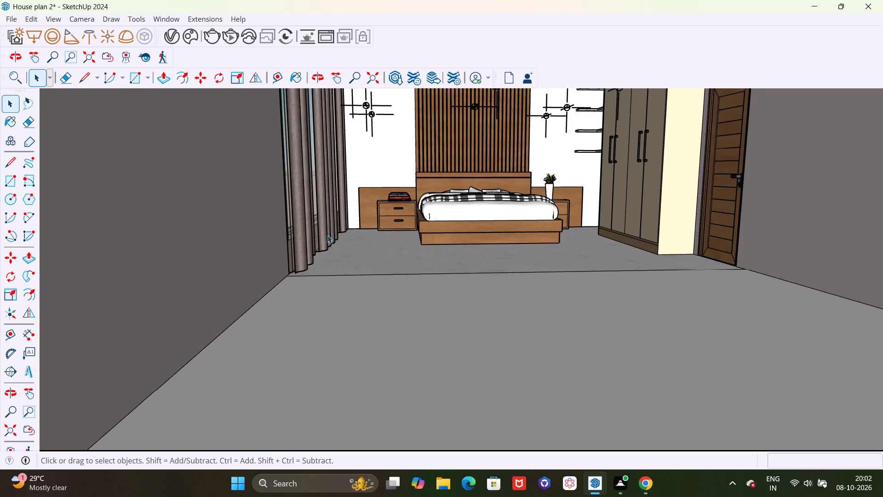
scroll(323, 243, down, 4)
click(343, 81)
drag(338, 119, 272, 245)
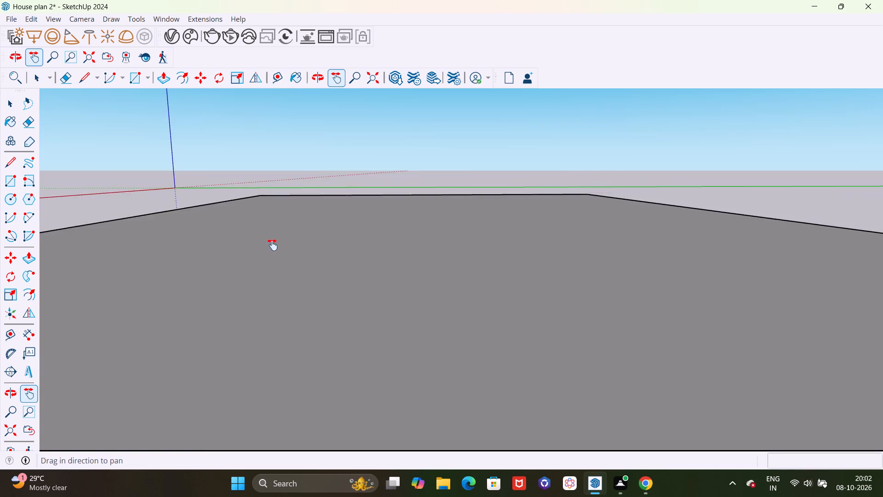
drag(272, 245, 302, 196)
middle_drag(332, 287, 344, 232)
drag(344, 178, 309, 243)
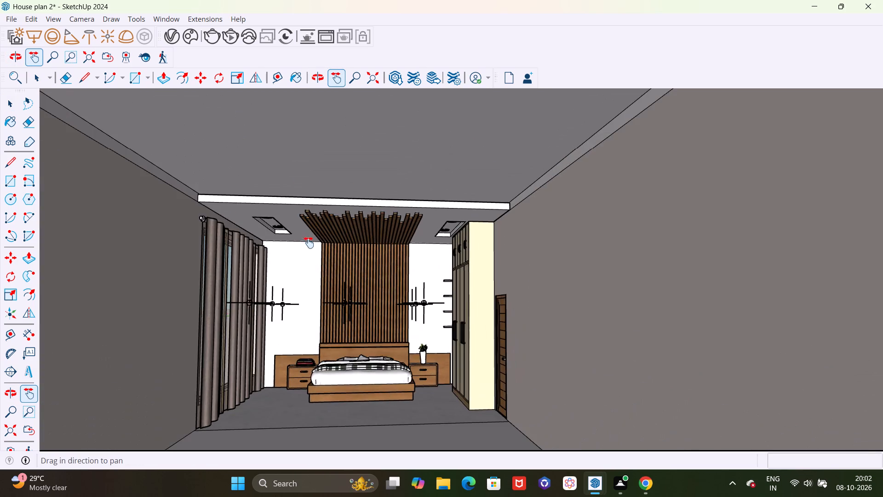
scroll(305, 256, up, 5)
scroll(340, 215, down, 3)
middle_drag(352, 209, 344, 239)
scroll(326, 262, up, 4)
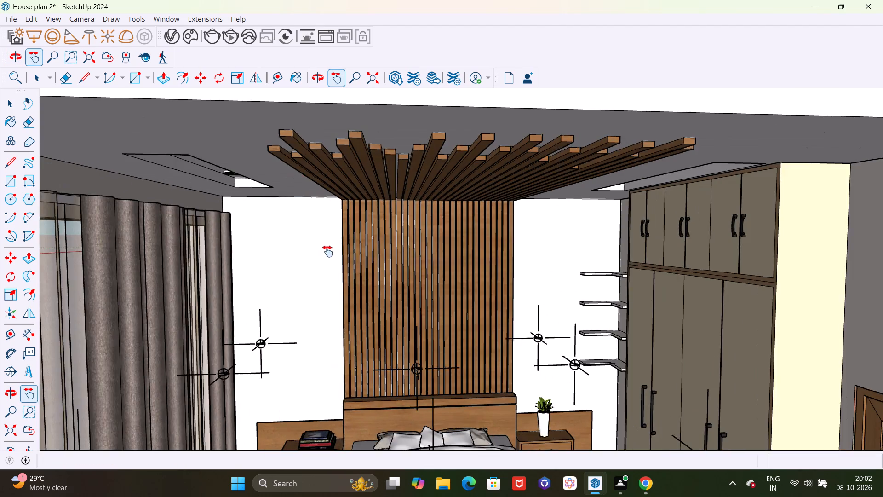
scroll(366, 209, down, 3)
drag(354, 251, 395, 179)
scroll(440, 182, up, 2)
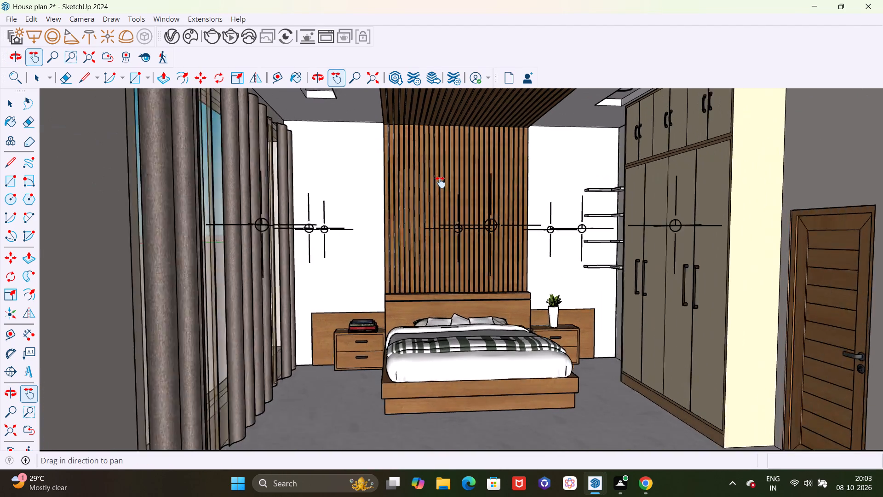
scroll(436, 180, down, 2)
middle_drag(451, 177, 423, 199)
drag(411, 157, 369, 187)
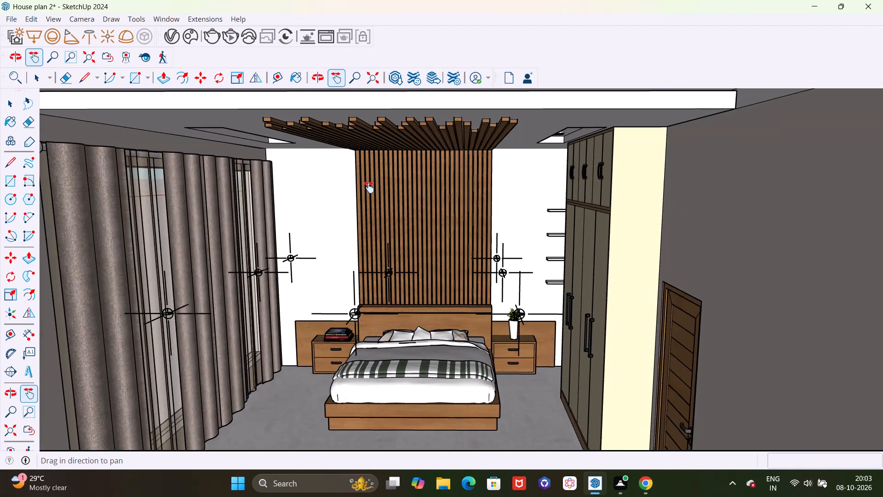
drag(369, 187, 372, 186)
middle_drag(378, 215, 388, 198)
drag(390, 175, 361, 176)
middle_drag(361, 176, 396, 180)
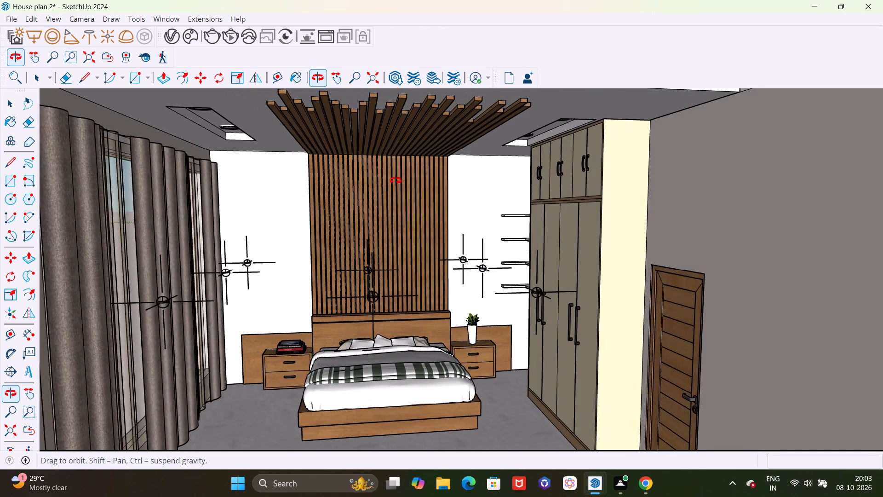
middle_drag(396, 180, 399, 173)
drag(397, 170, 395, 176)
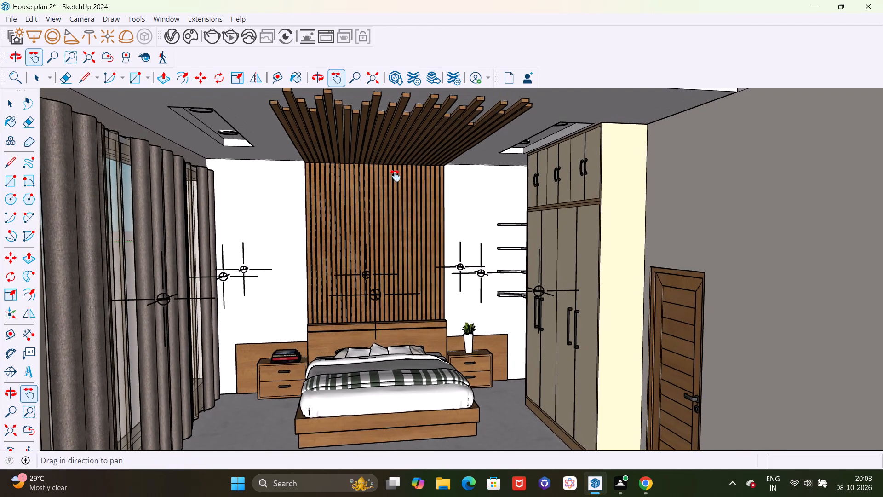
drag(395, 176, 403, 176)
middle_drag(397, 179, 388, 177)
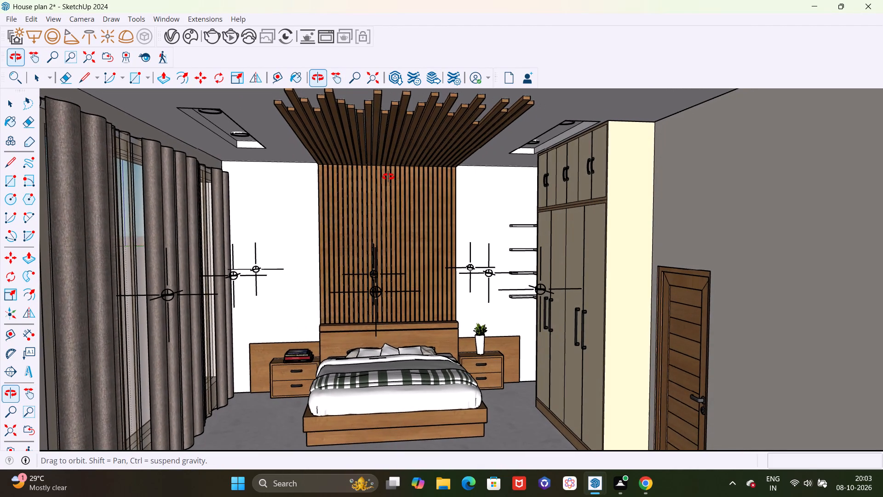
middle_drag(388, 177, 388, 176)
scroll(388, 173, up, 1)
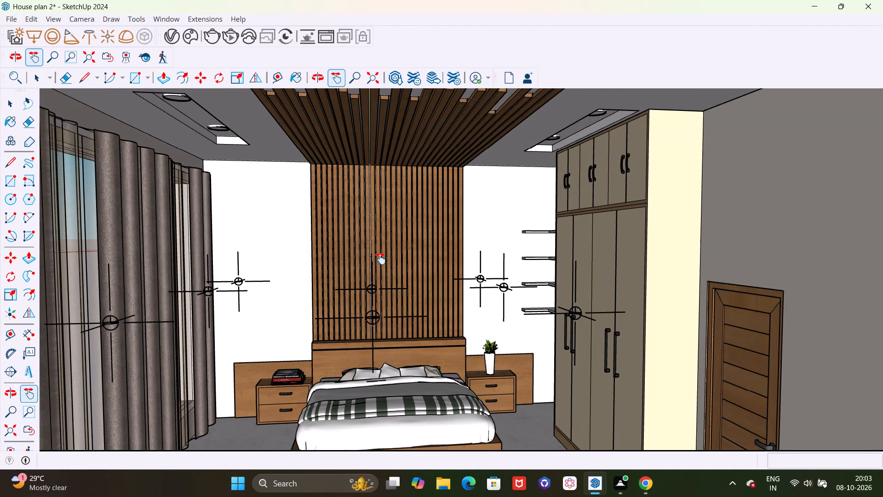
drag(380, 259, 369, 264)
scroll(373, 251, down, 1)
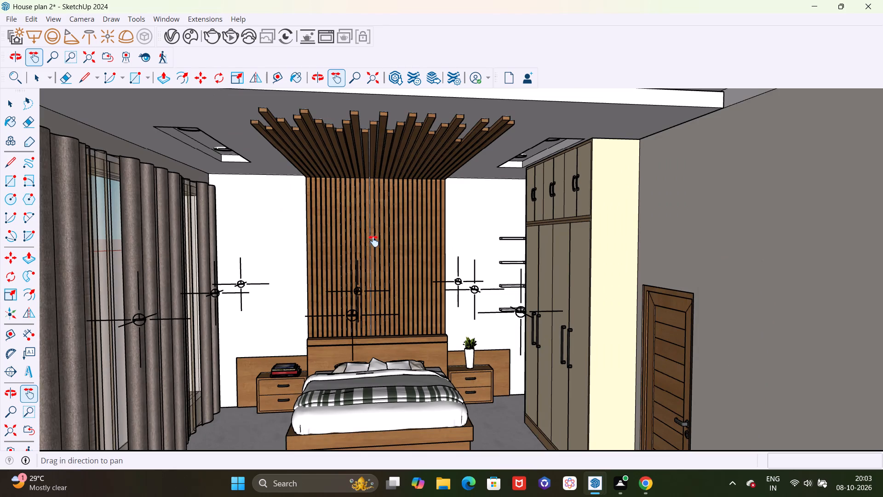
middle_drag(415, 251, 402, 256)
drag(387, 251, 405, 247)
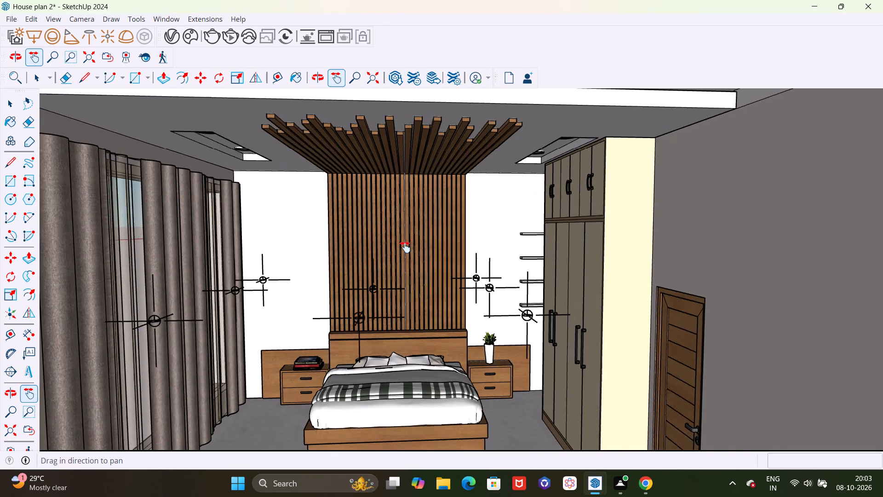
drag(405, 247, 426, 237)
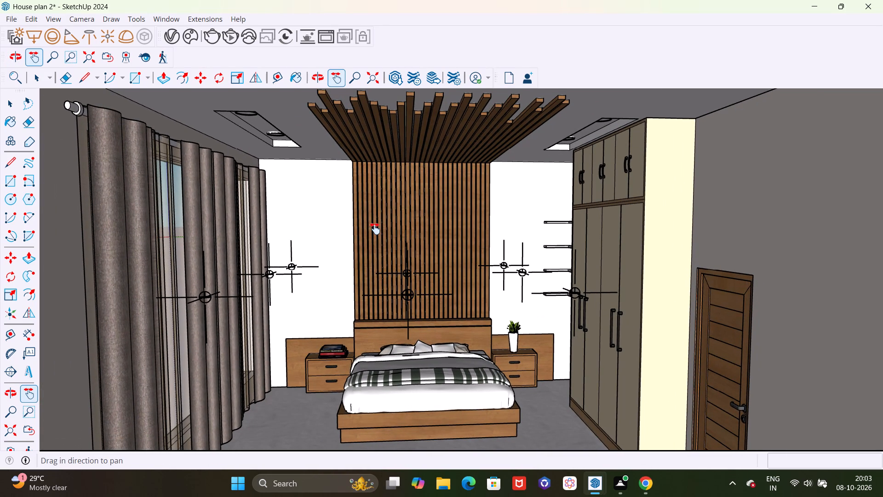
scroll(375, 229, up, 1)
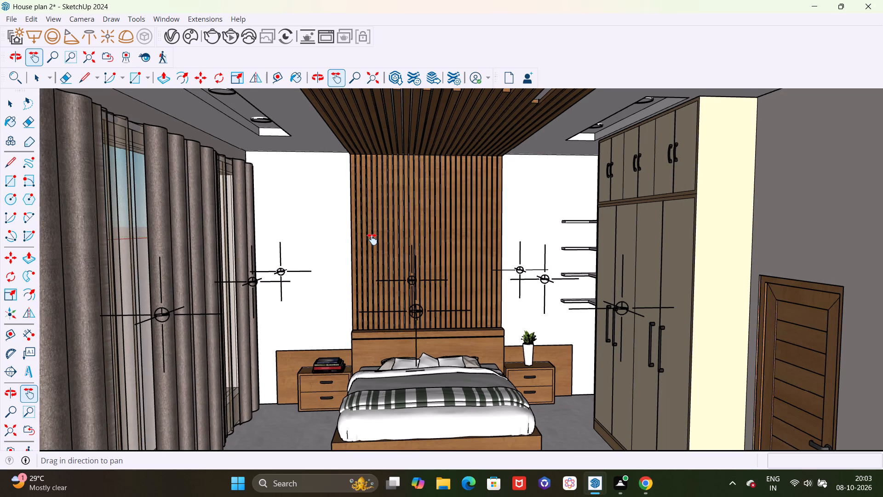
middle_drag(372, 239, 371, 232)
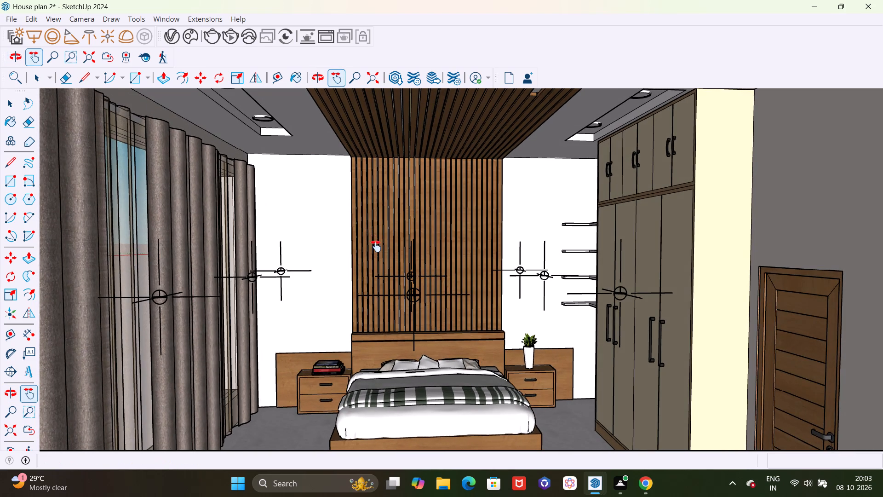
scroll(376, 246, up, 2)
scroll(416, 243, down, 3)
middle_drag(453, 258, 448, 259)
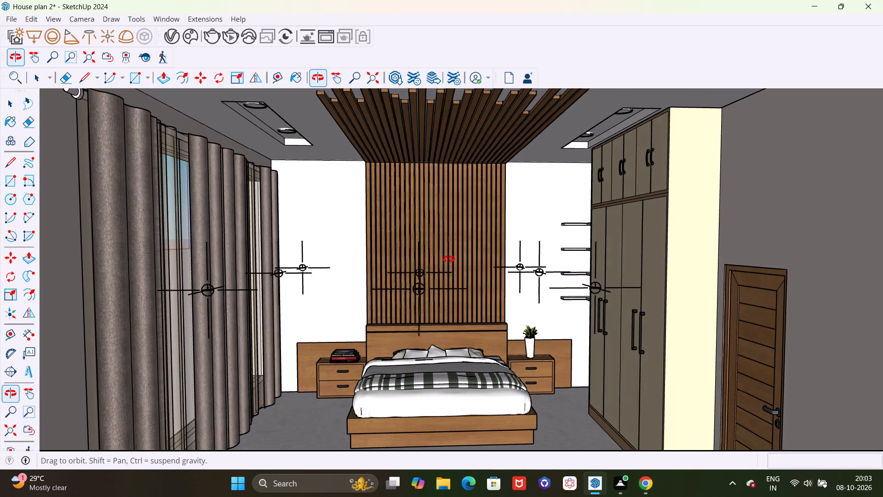
middle_drag(448, 259, 447, 263)
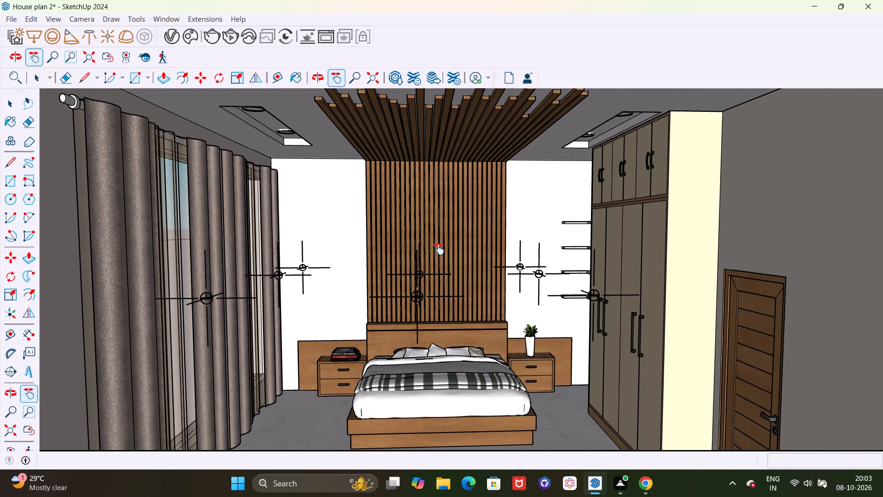
drag(439, 249, 458, 238)
middle_drag(453, 266, 445, 278)
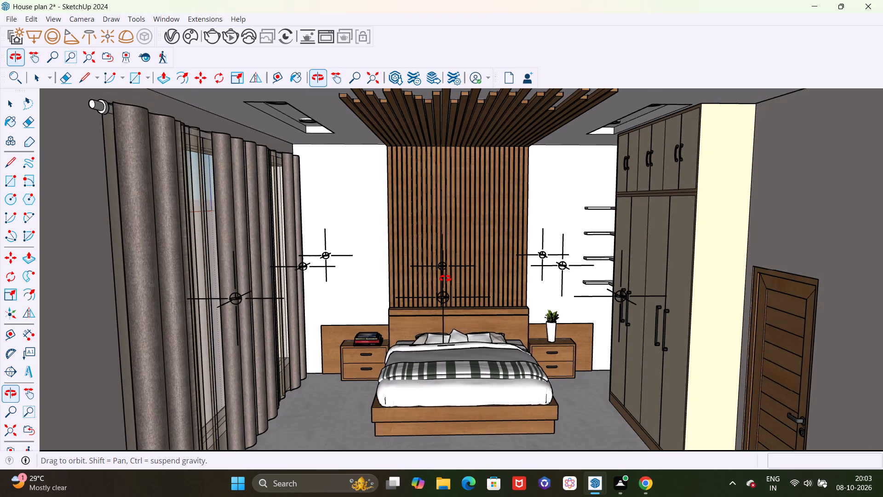
middle_drag(445, 278, 449, 264)
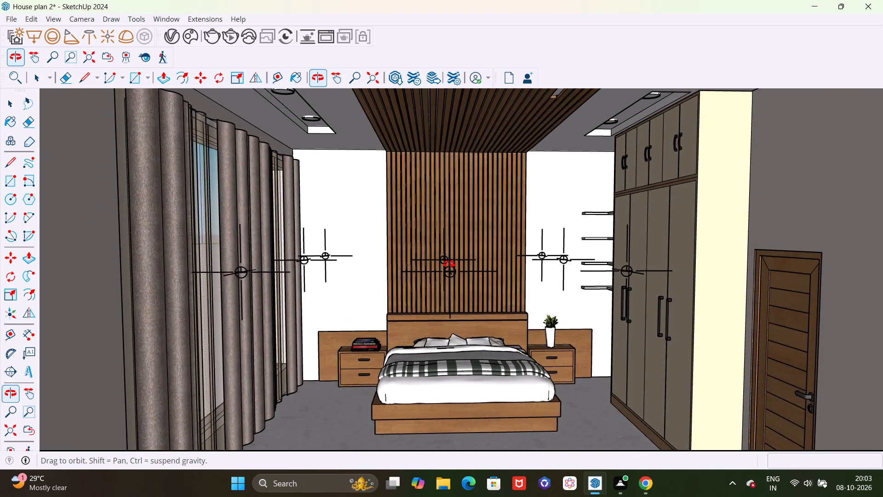
middle_drag(449, 264, 449, 262)
middle_click(435, 252)
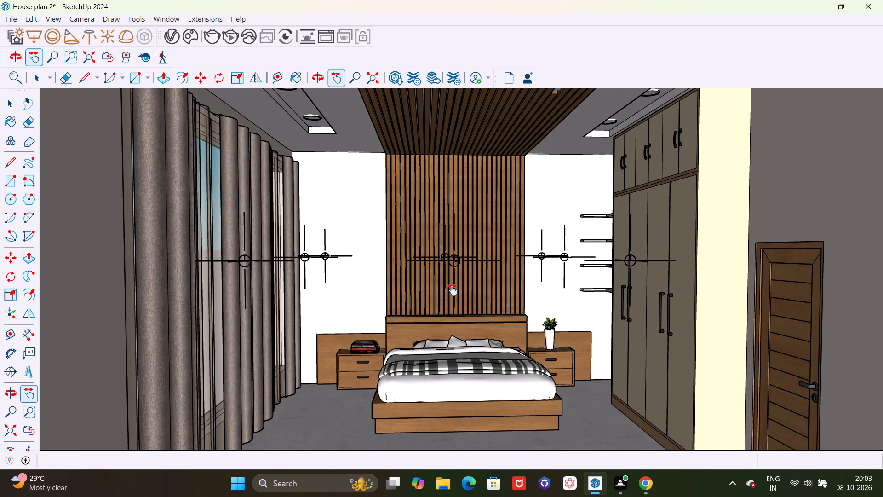
middle_drag(456, 304, 479, 307)
middle_drag(508, 317, 476, 318)
drag(469, 310, 450, 312)
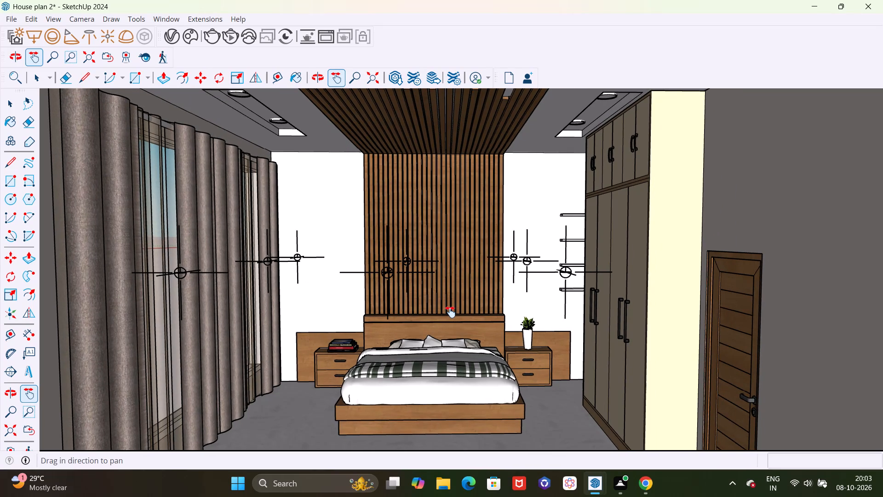
Save the current straight-on bedroom view as a new scene.
click(214, 17)
click(169, 16)
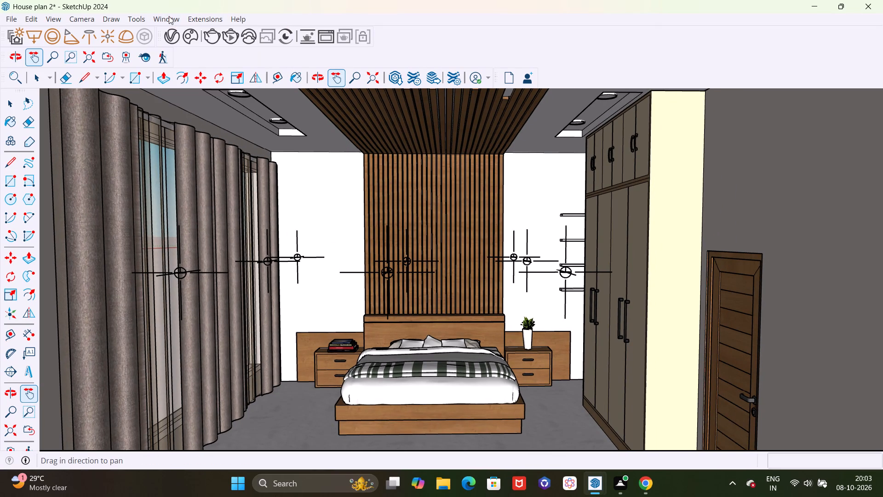
click(169, 17)
click(170, 32)
click(310, 33)
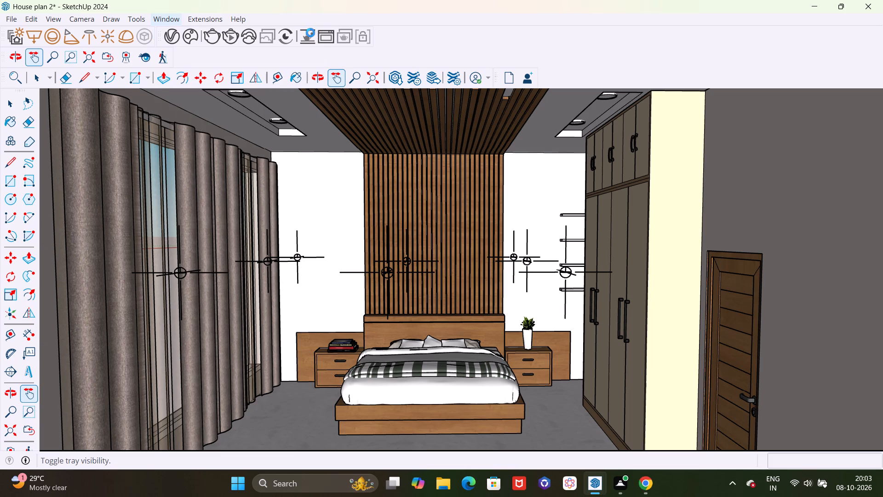
scroll(764, 238, down, 5)
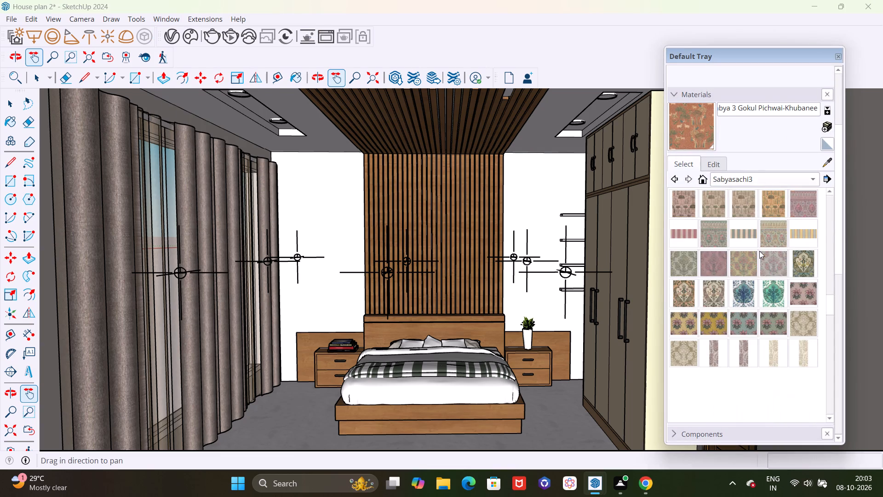
scroll(759, 251, down, 5)
scroll(826, 326, down, 4)
scroll(811, 362, down, 8)
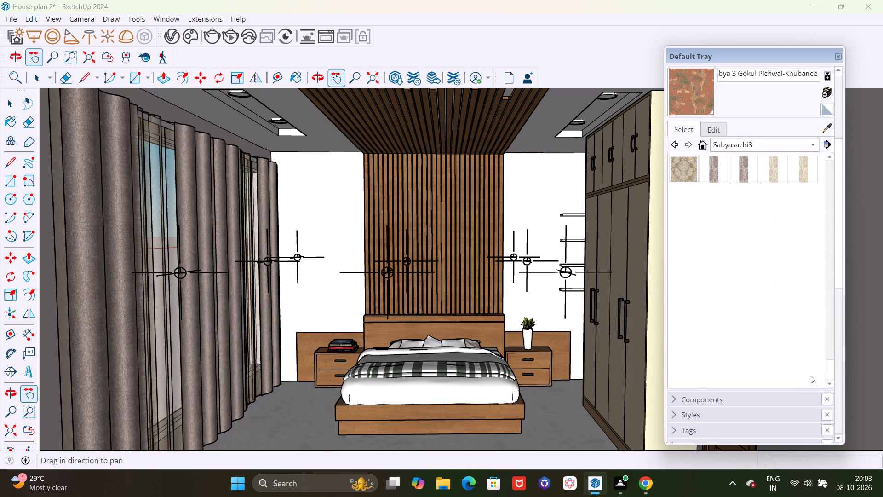
drag(840, 373, 839, 386)
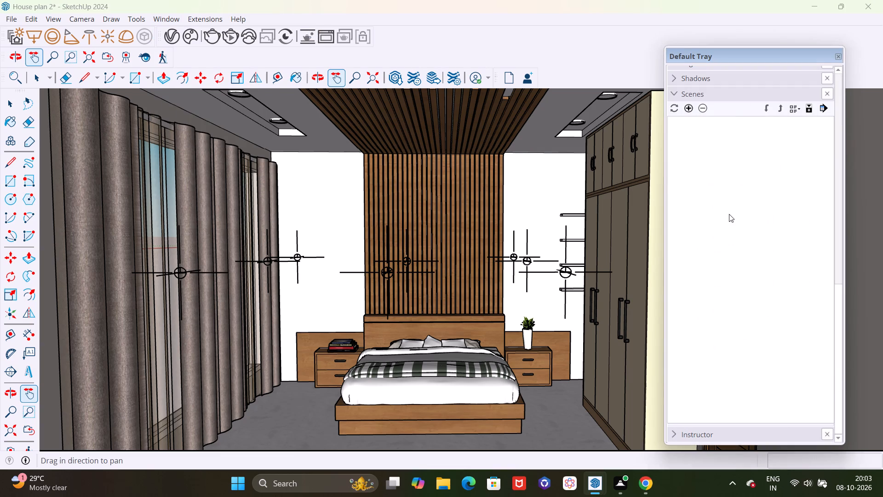
click(688, 104)
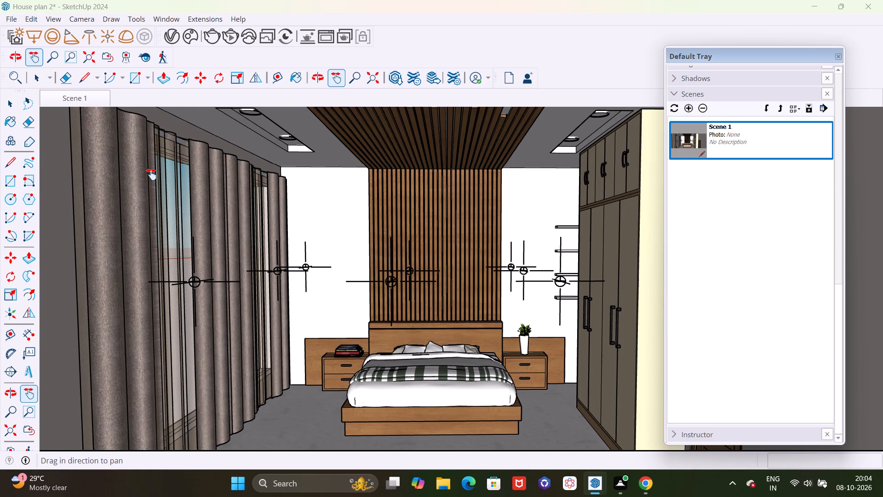
Bring the camera from the bedroom to the dressing area, facing the glass partition and patterned-tile bathroom wall.
scroll(151, 174, down, 15)
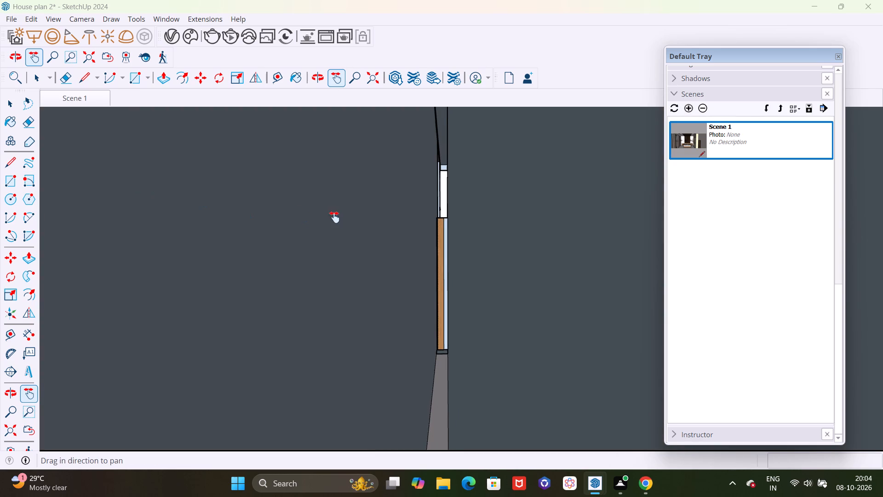
drag(494, 241, 302, 237)
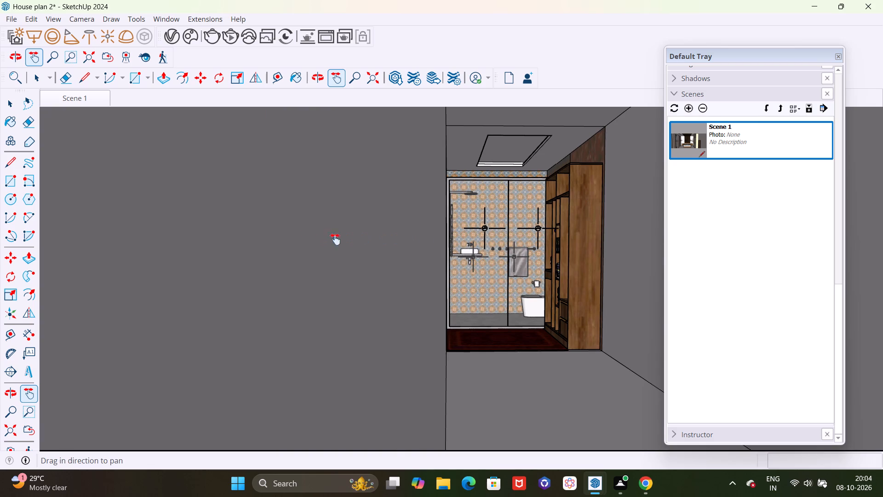
drag(568, 226, 464, 259)
scroll(414, 254, up, 7)
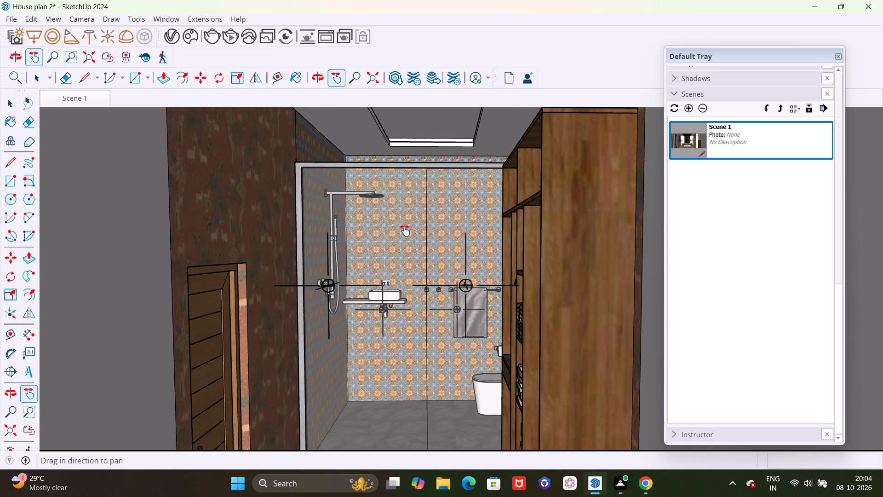
Frame a slightly angled view of the glazed bathroom with the open wardrobe and wooden door, and save it as a second scene.
middle_drag(401, 225, 443, 234)
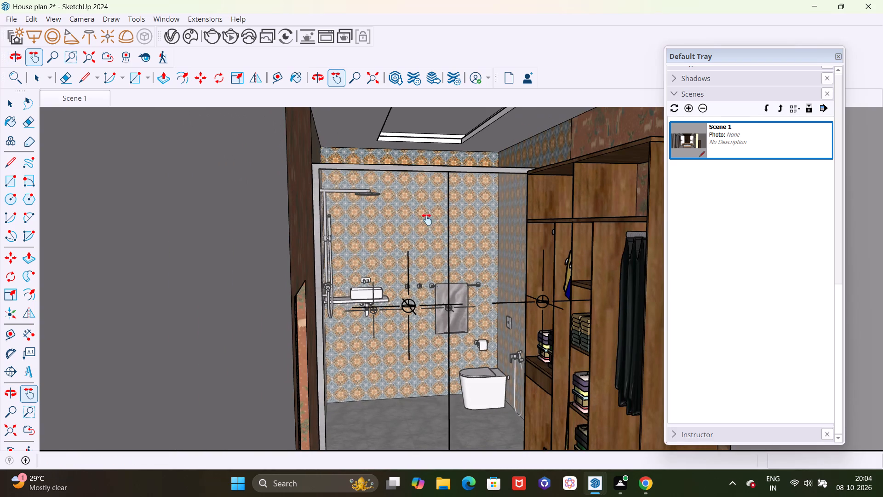
drag(427, 220, 335, 190)
middle_drag(334, 202, 349, 202)
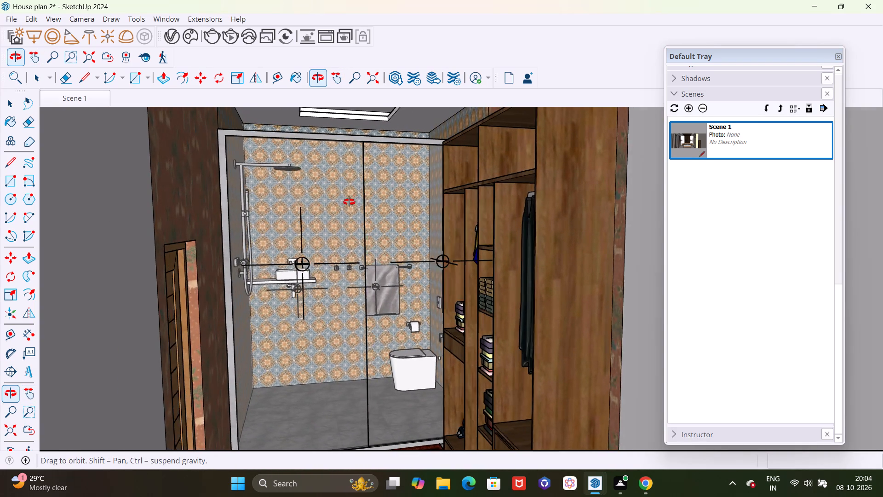
middle_drag(349, 202, 346, 202)
drag(338, 171, 328, 194)
middle_drag(327, 232, 343, 231)
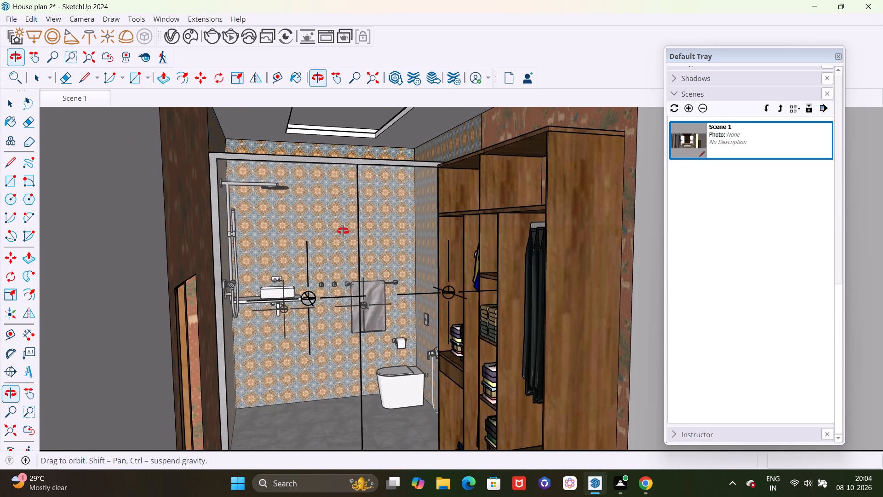
middle_drag(343, 231, 321, 232)
drag(327, 178, 327, 188)
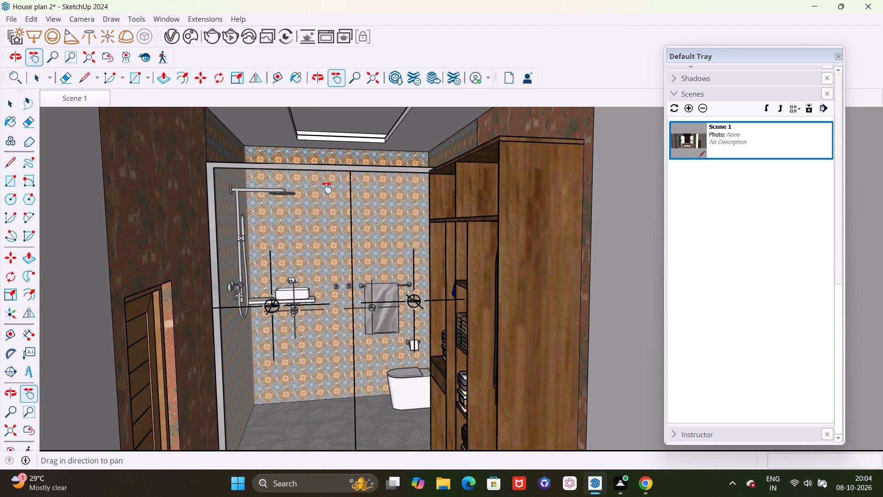
drag(327, 188, 310, 217)
middle_drag(299, 237, 289, 219)
middle_drag(284, 211, 273, 212)
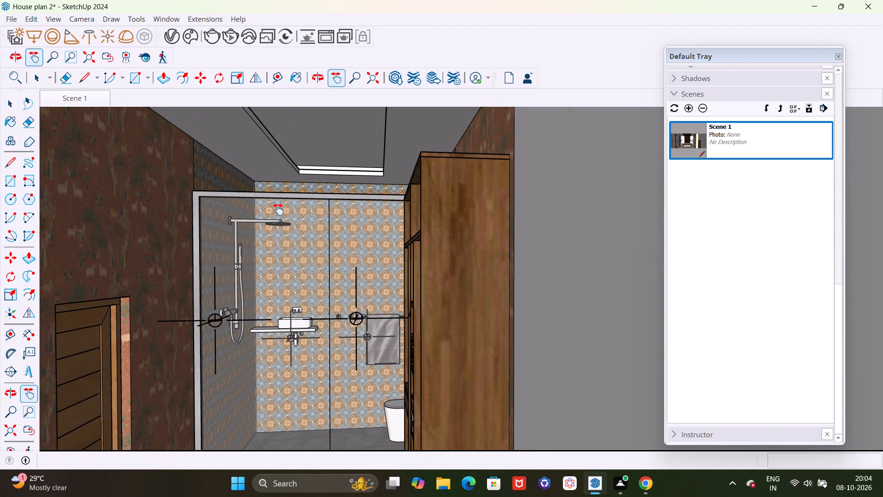
middle_drag(278, 209, 304, 215)
drag(293, 186, 254, 185)
middle_drag(251, 190, 277, 191)
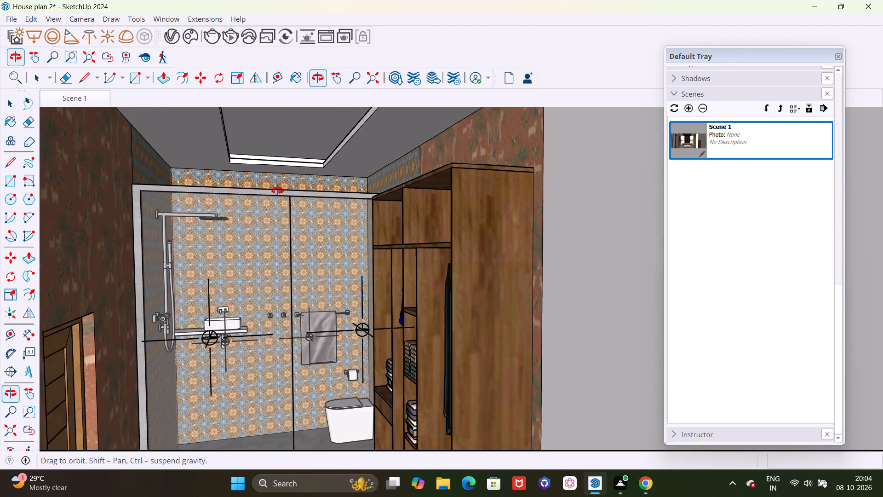
middle_drag(277, 191, 291, 176)
drag(284, 283, 310, 208)
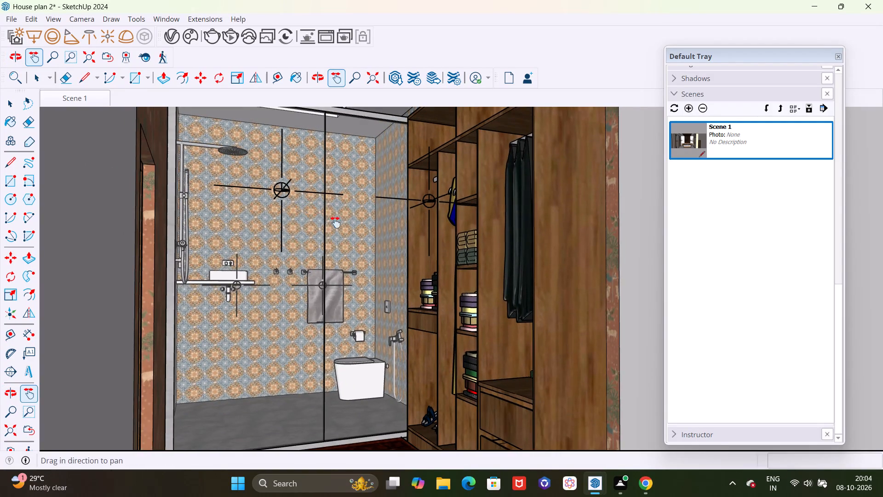
middle_drag(335, 222, 290, 248)
drag(312, 195, 339, 221)
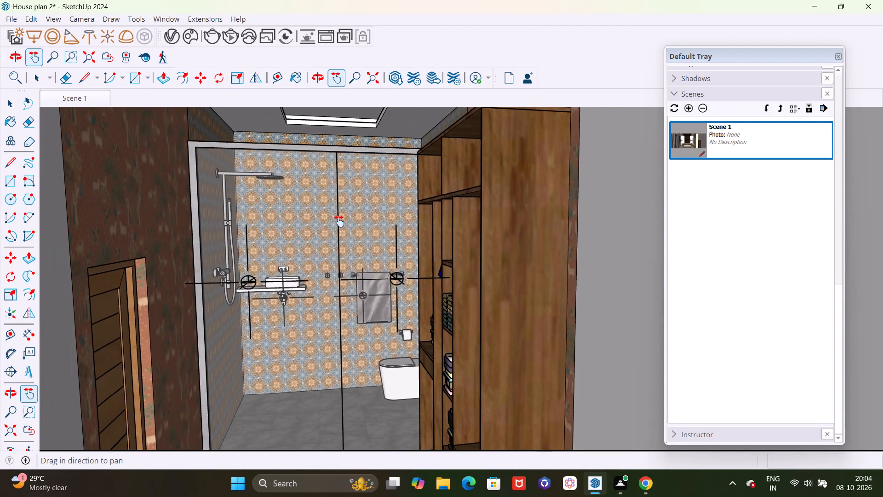
drag(339, 221, 339, 226)
drag(287, 194, 261, 193)
middle_drag(255, 233, 288, 236)
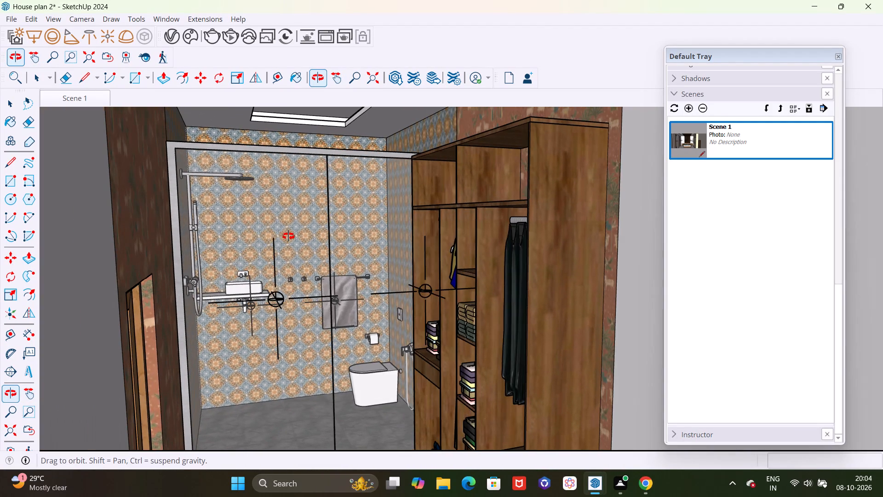
middle_drag(288, 236, 270, 232)
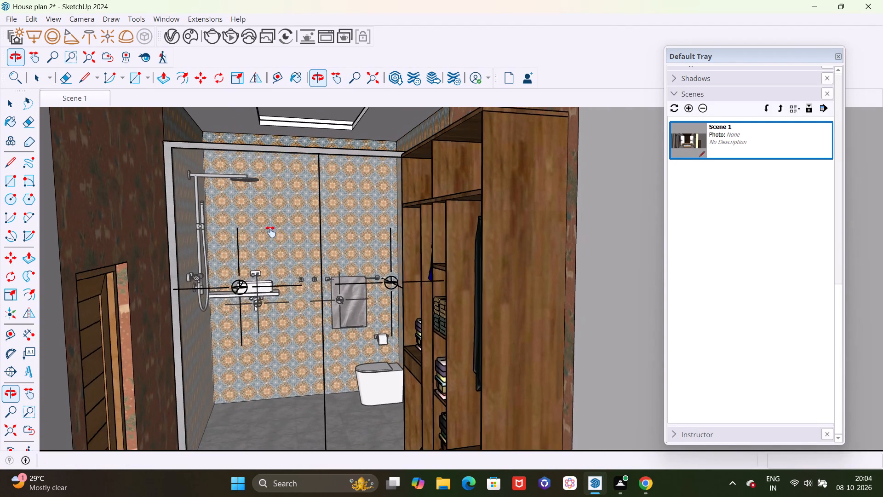
scroll(257, 224, up, 1)
drag(224, 210, 192, 200)
scroll(206, 186, down, 2)
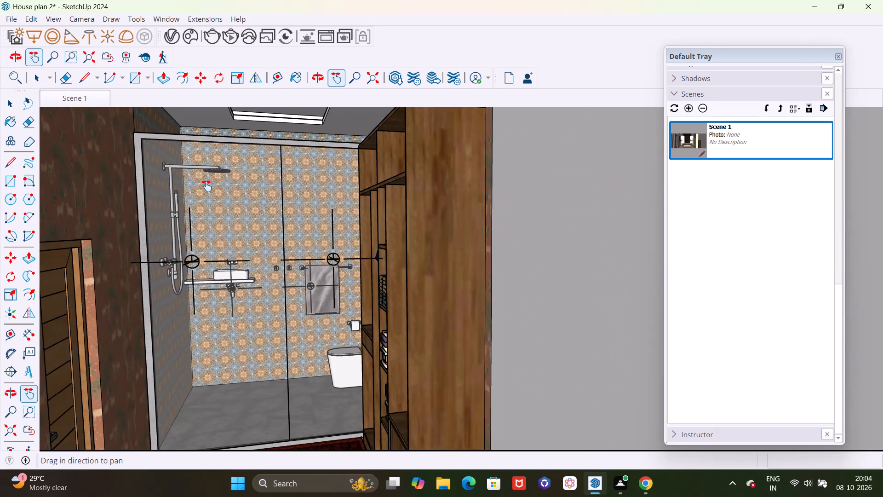
scroll(208, 187, down, 2)
middle_drag(227, 206, 269, 223)
scroll(246, 206, up, 2)
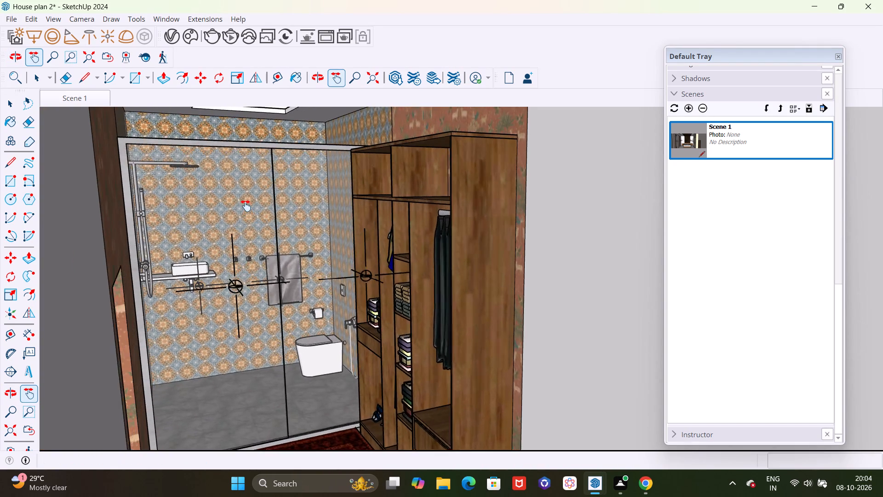
drag(281, 202, 327, 209)
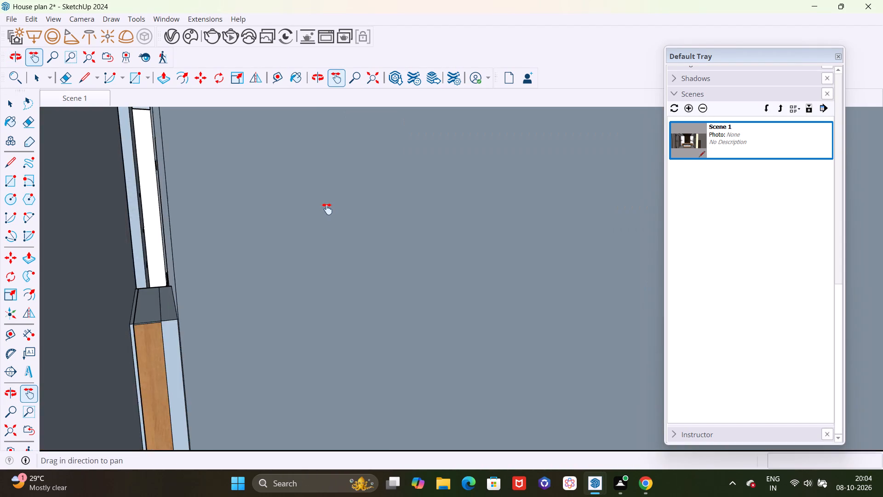
drag(327, 209, 292, 210)
middle_drag(293, 210, 275, 213)
drag(275, 209, 290, 208)
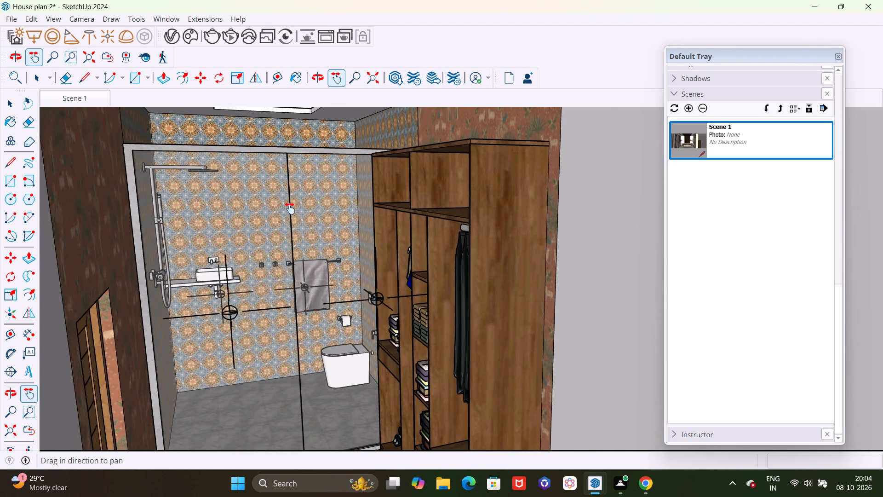
drag(290, 208, 315, 211)
middle_drag(312, 221, 291, 223)
drag(304, 191, 303, 218)
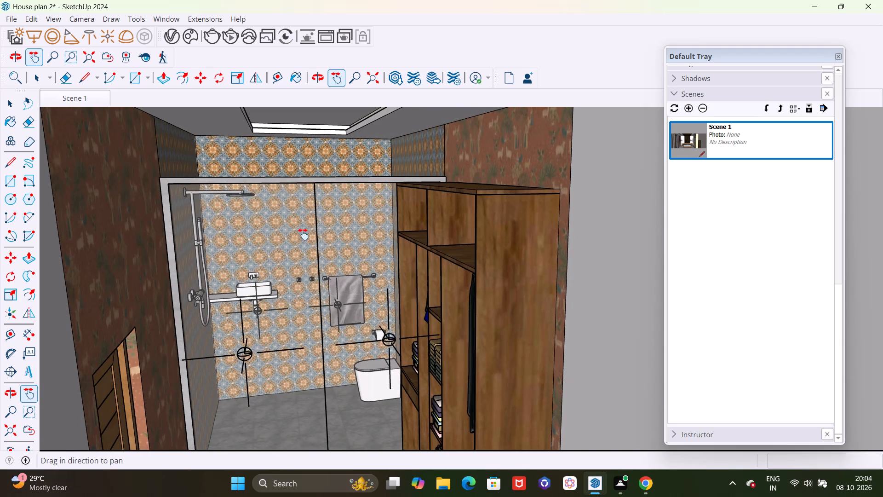
middle_drag(304, 235, 308, 198)
scroll(308, 188, down, 3)
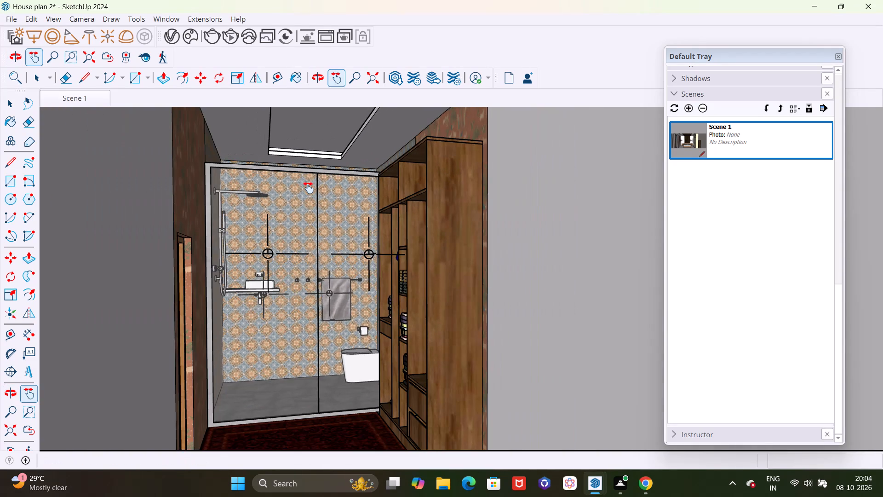
scroll(291, 264, up, 2)
scroll(298, 216, up, 2)
drag(299, 210, 318, 221)
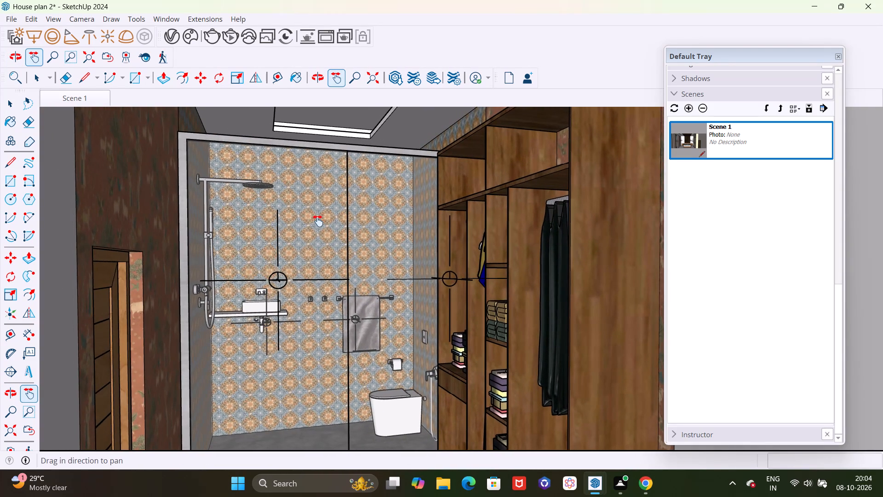
drag(318, 221, 322, 228)
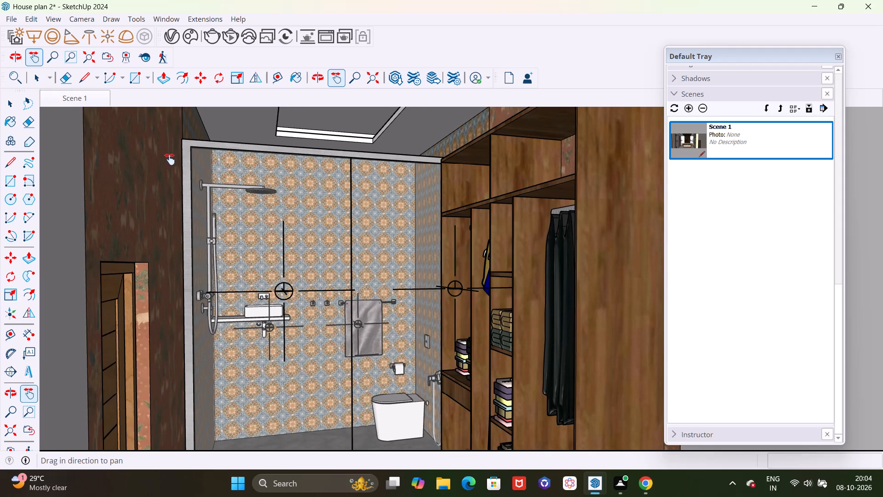
click(688, 109)
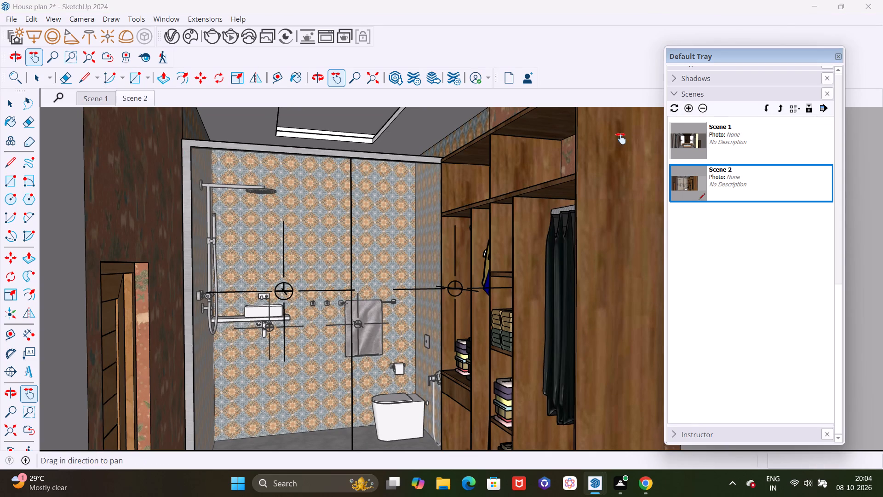
Switch the view back to the saved bedroom scene.
click(690, 134)
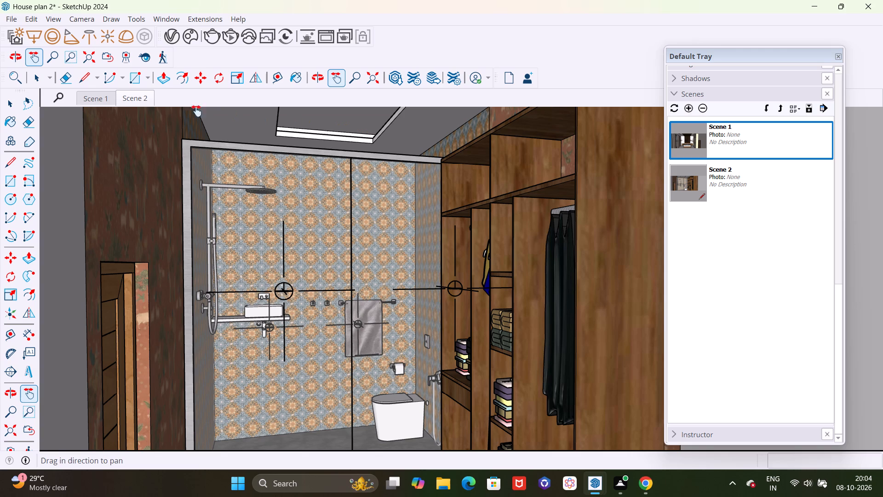
click(92, 98)
Turn on Safe Frame in the V-Ray render output settings, keeping the 16:9 Widescreen aspect ratio.
click(174, 38)
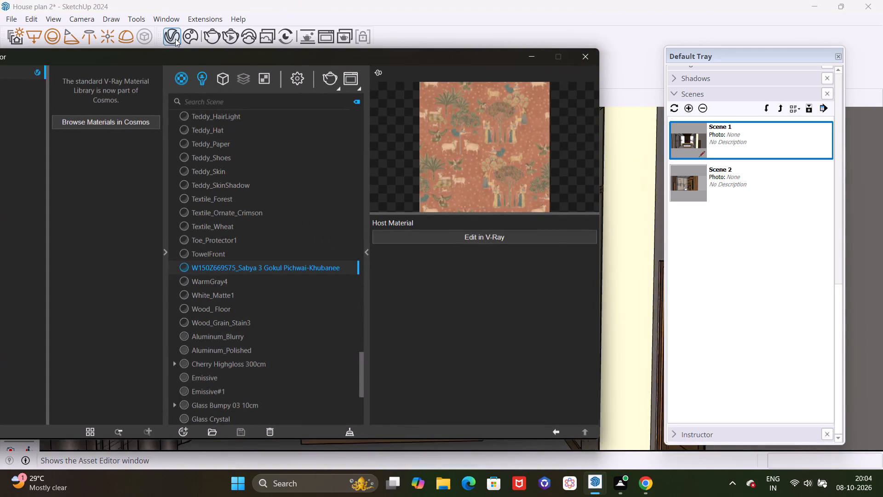
click(303, 84)
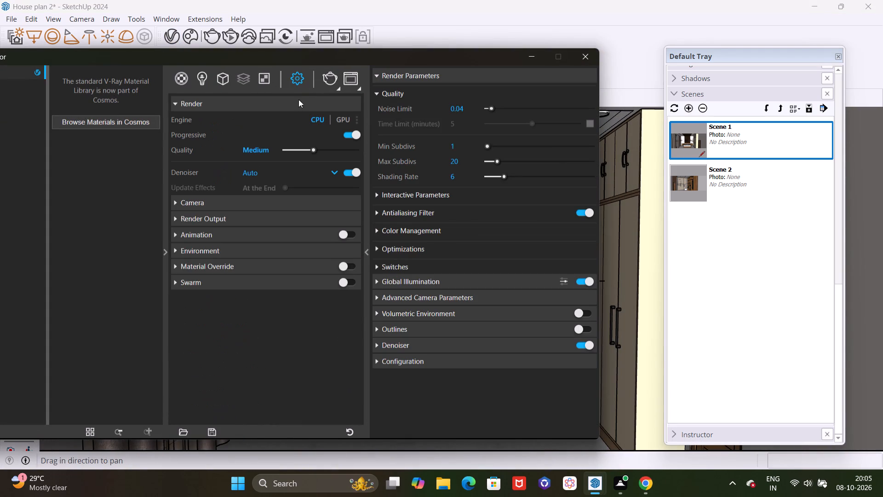
click(309, 201)
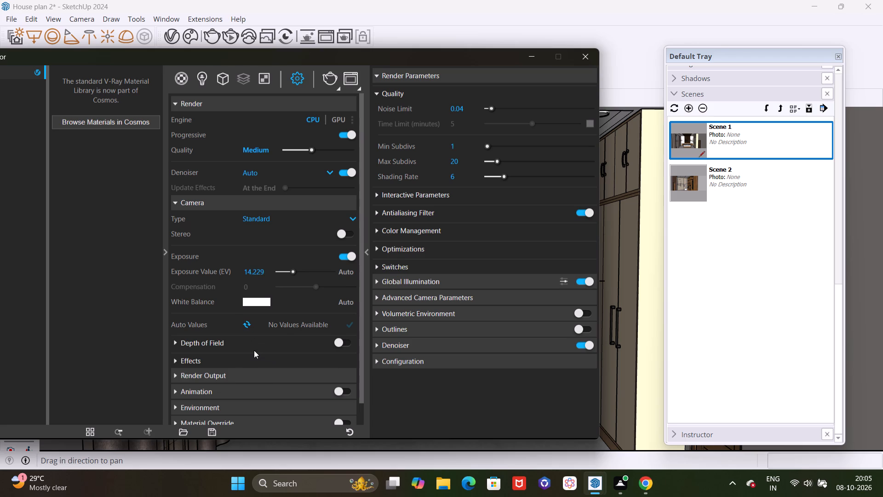
click(222, 376)
scroll(257, 319, down, 3)
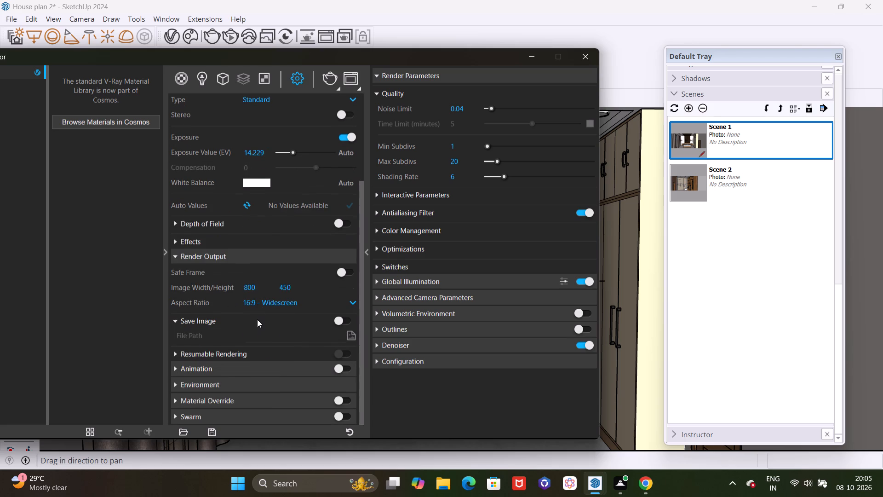
click(344, 274)
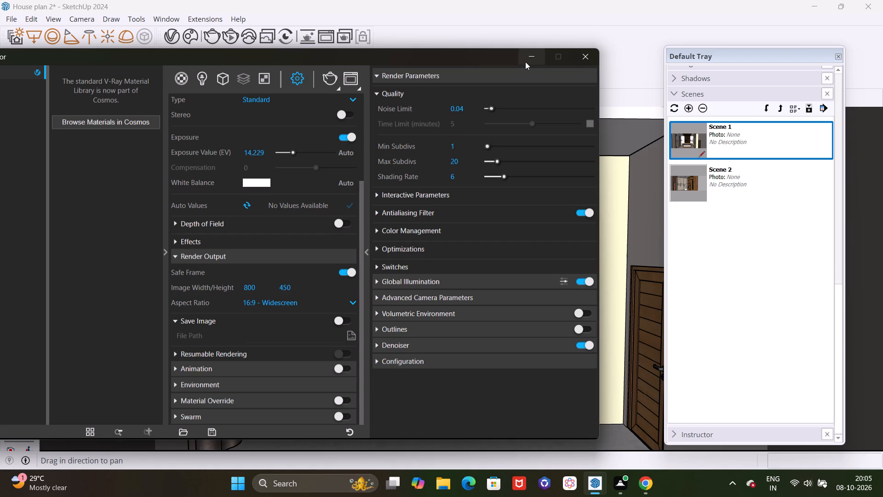
scroll(470, 154, up, 2)
Set the global illumination primary rays to Irradiance map (deprecated), keeping Light cache for the secondary rays.
click(437, 281)
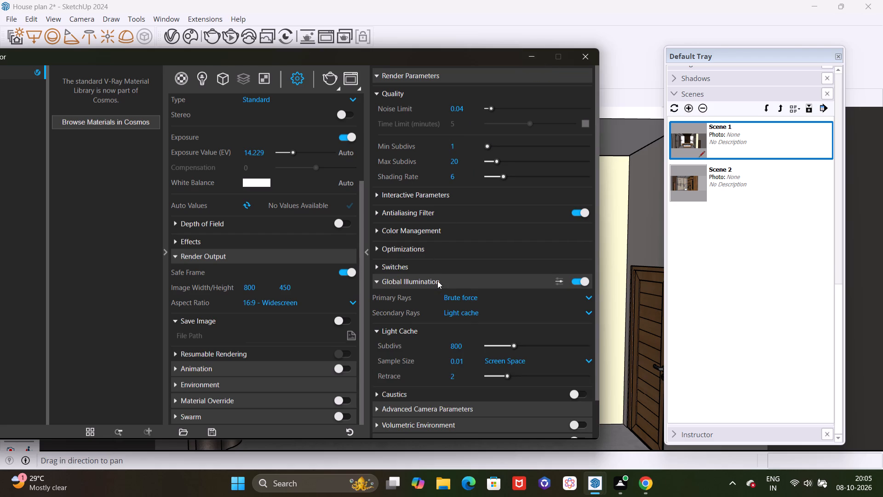
click(463, 298)
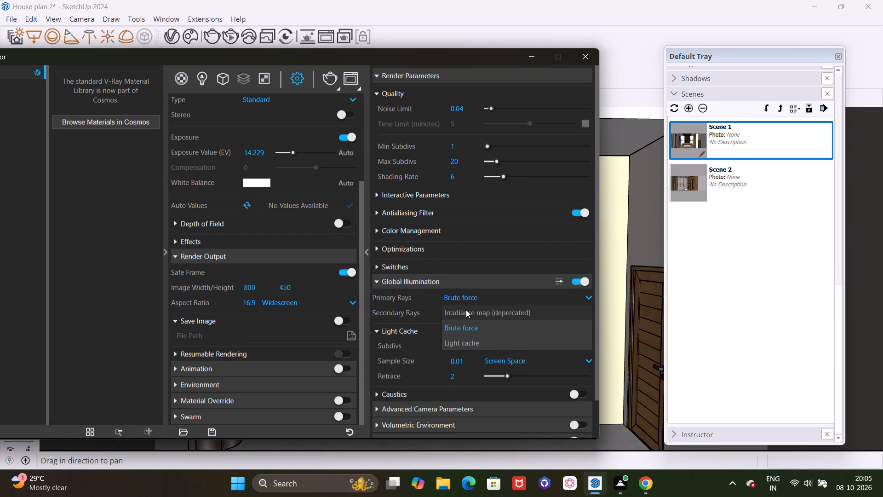
click(466, 310)
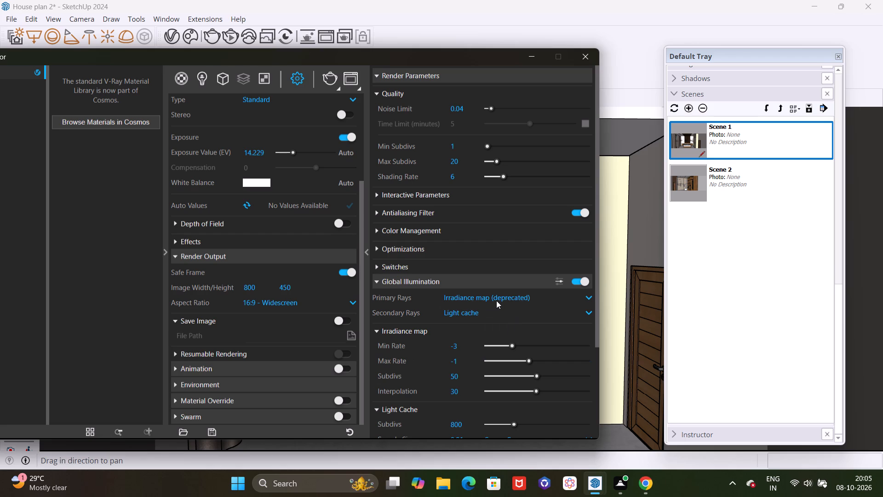
scroll(496, 301, down, 2)
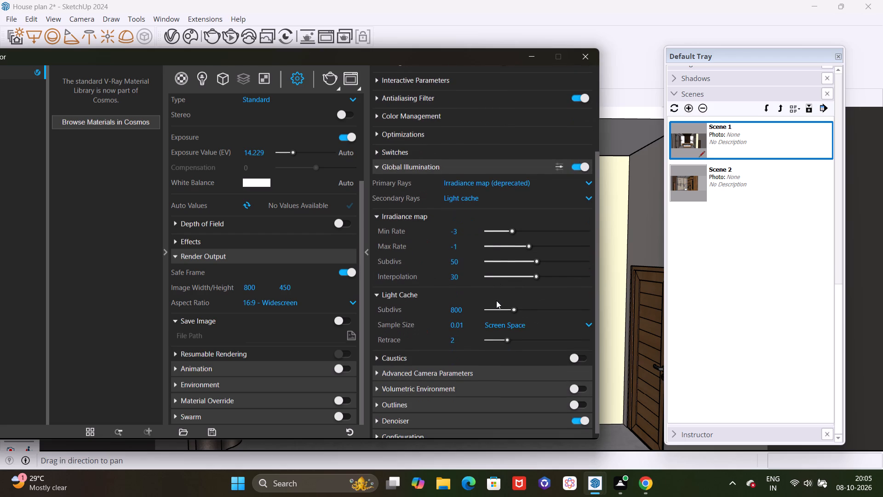
click(529, 60)
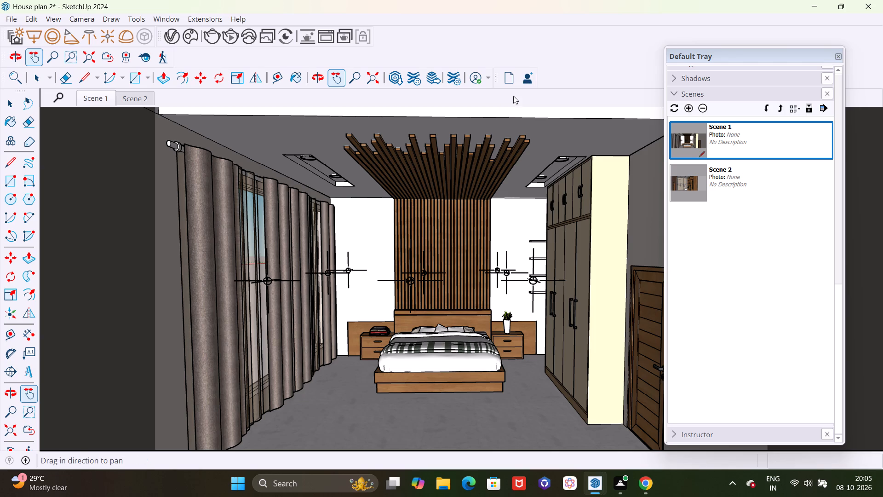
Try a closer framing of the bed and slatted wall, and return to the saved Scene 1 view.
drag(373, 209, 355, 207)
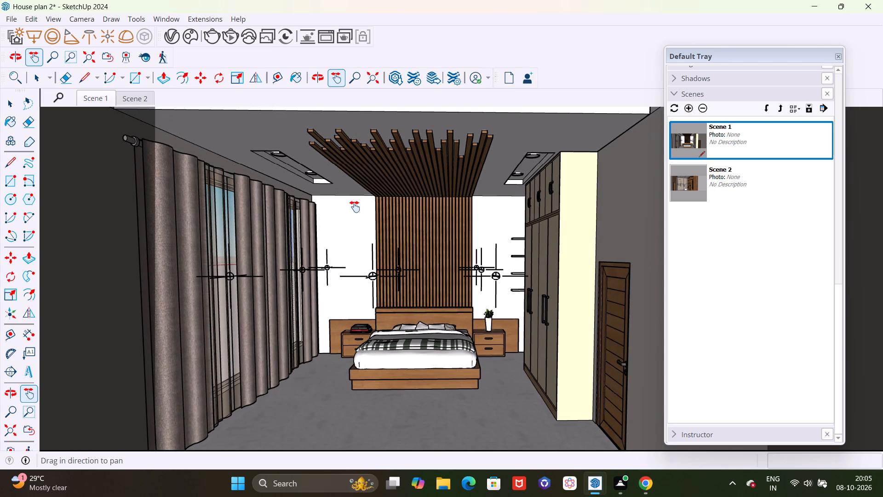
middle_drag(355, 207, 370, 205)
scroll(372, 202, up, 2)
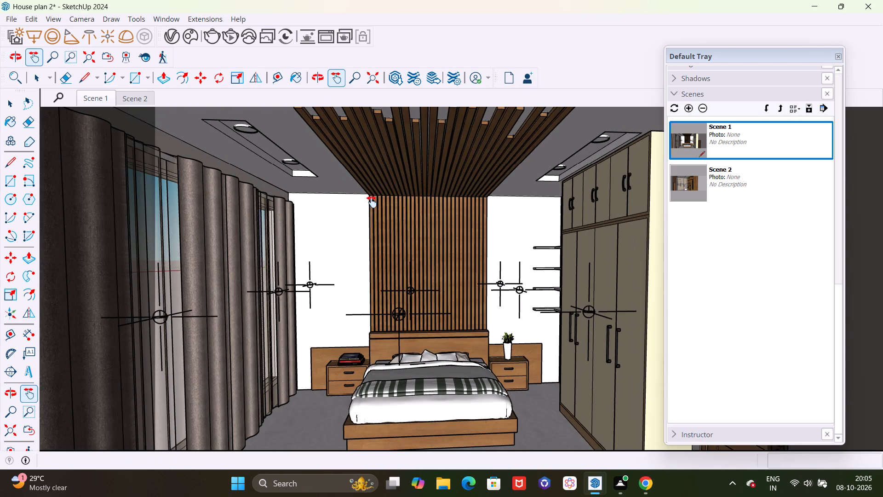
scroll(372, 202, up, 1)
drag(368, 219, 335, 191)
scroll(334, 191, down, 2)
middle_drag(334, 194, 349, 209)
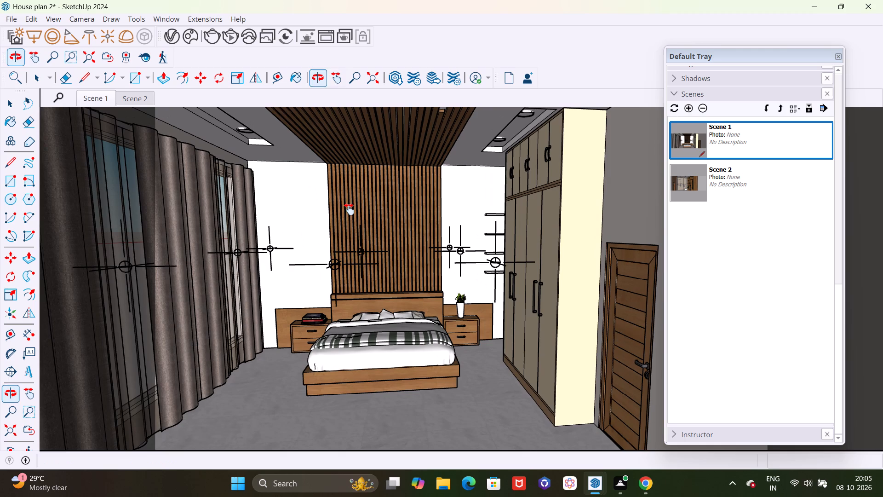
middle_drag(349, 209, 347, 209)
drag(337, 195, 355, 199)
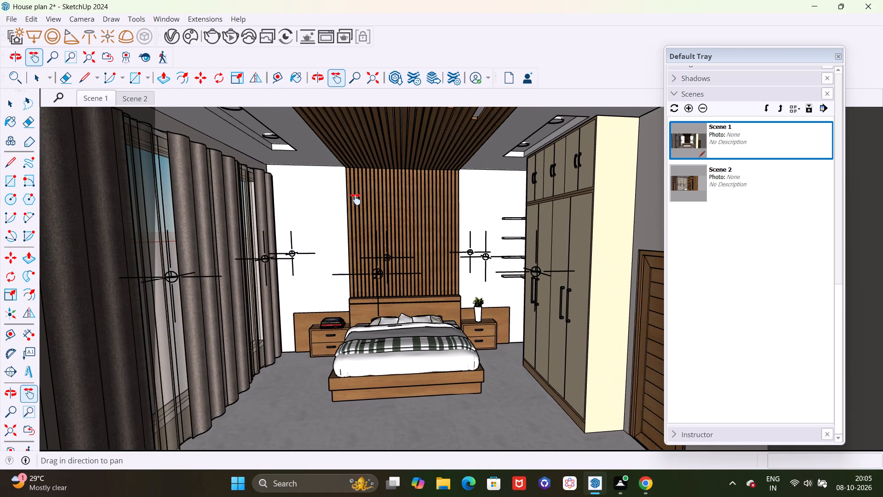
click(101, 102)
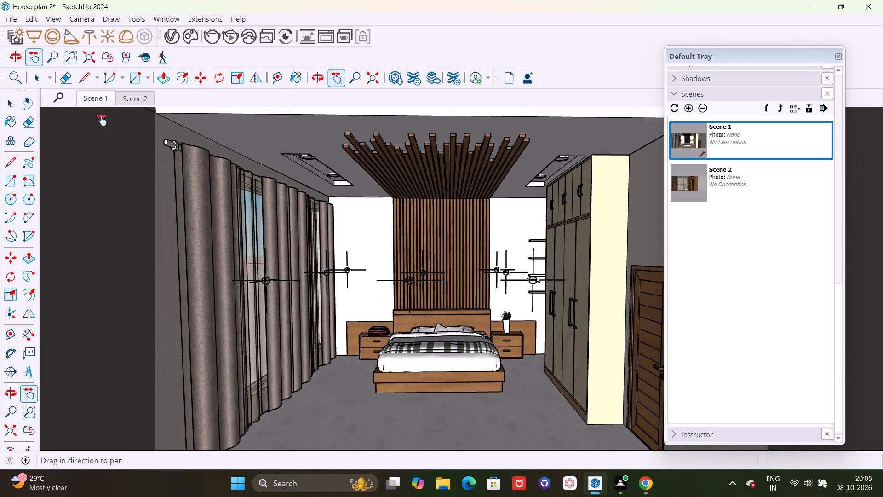
Move the bedroom camera closer and turn it to a slightly angled view of the bed, wardrobe and wooden door.
scroll(408, 214, up, 2)
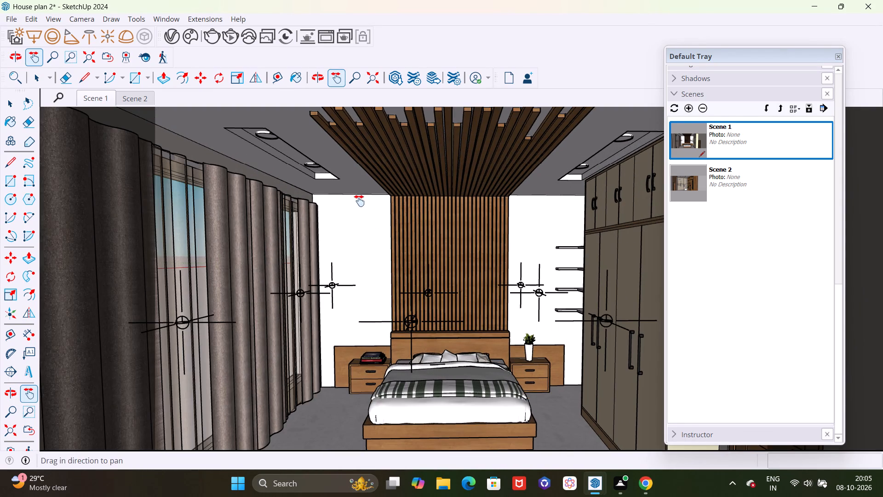
drag(358, 199, 321, 190)
middle_drag(324, 190, 358, 196)
scroll(350, 196, up, 1)
drag(323, 195, 372, 190)
middle_drag(427, 213, 405, 204)
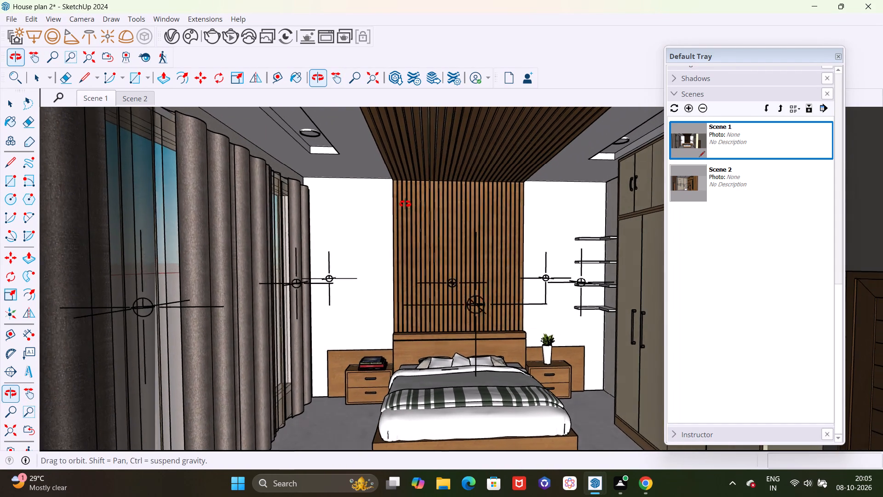
middle_drag(405, 204, 404, 206)
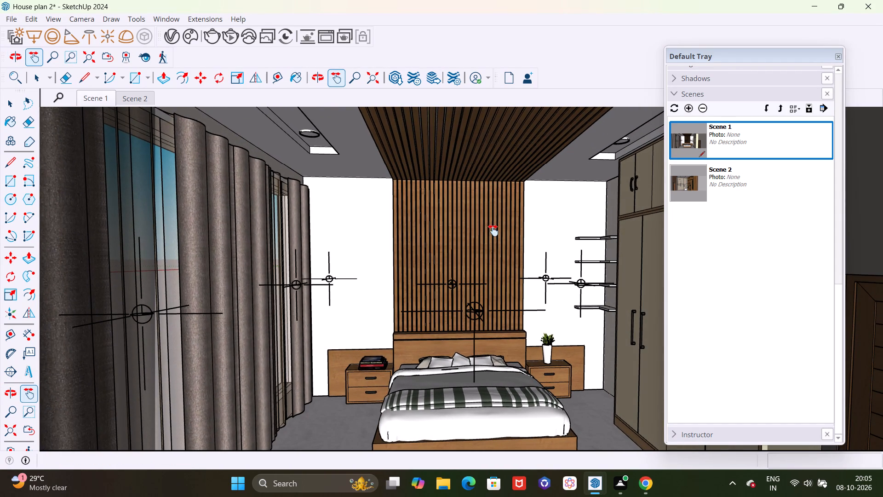
drag(471, 218, 415, 199)
scroll(372, 196, down, 2)
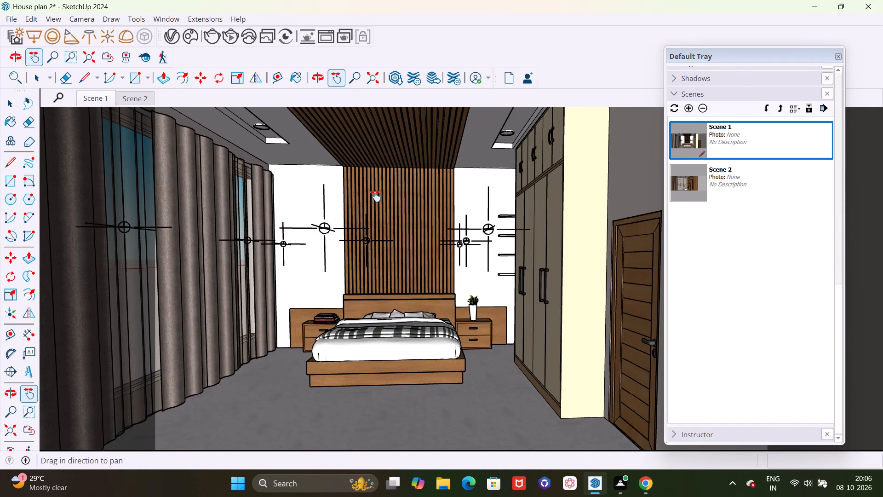
scroll(367, 201, down, 2)
middle_drag(368, 202, 419, 228)
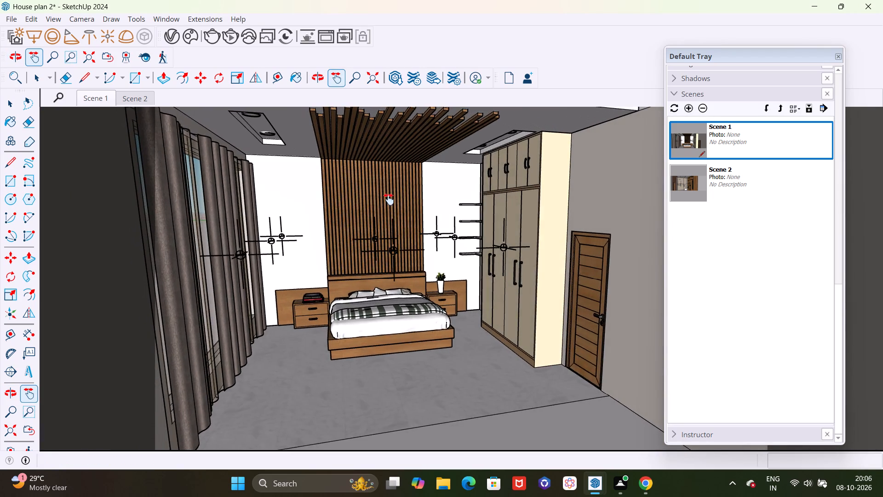
scroll(373, 184, up, 2)
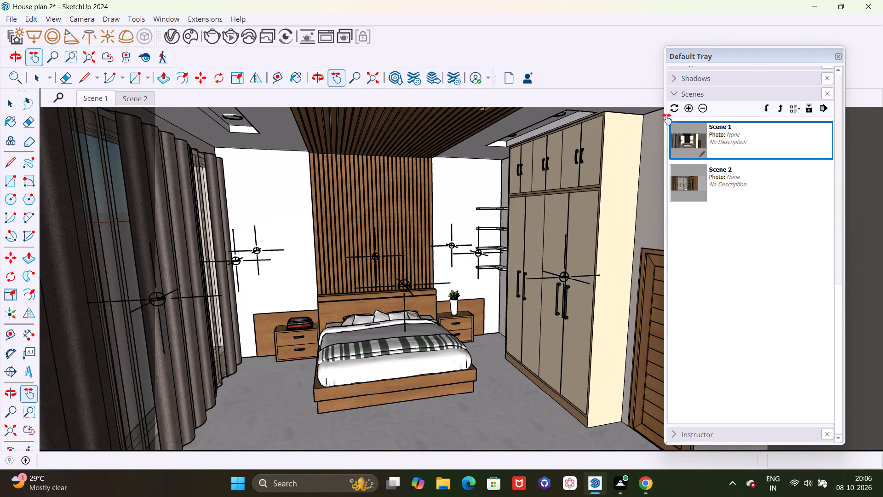
Close the Default Tray to clear the model view.
drag(760, 53, 550, 176)
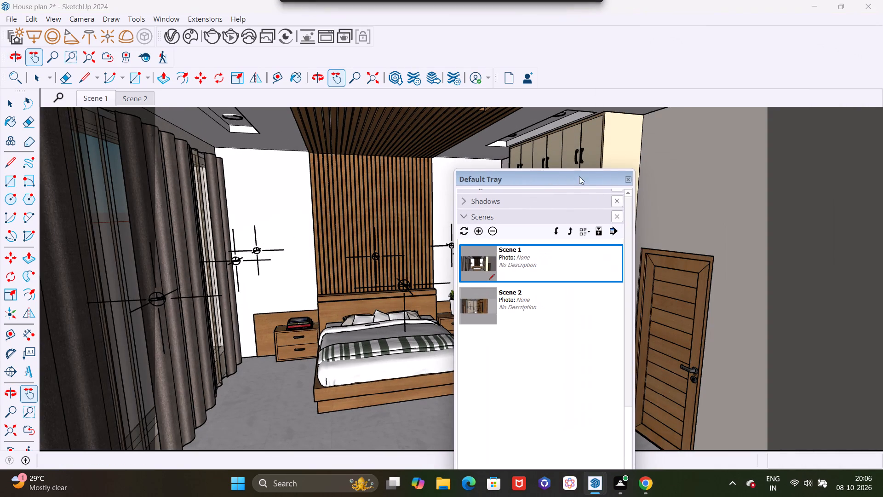
click(627, 180)
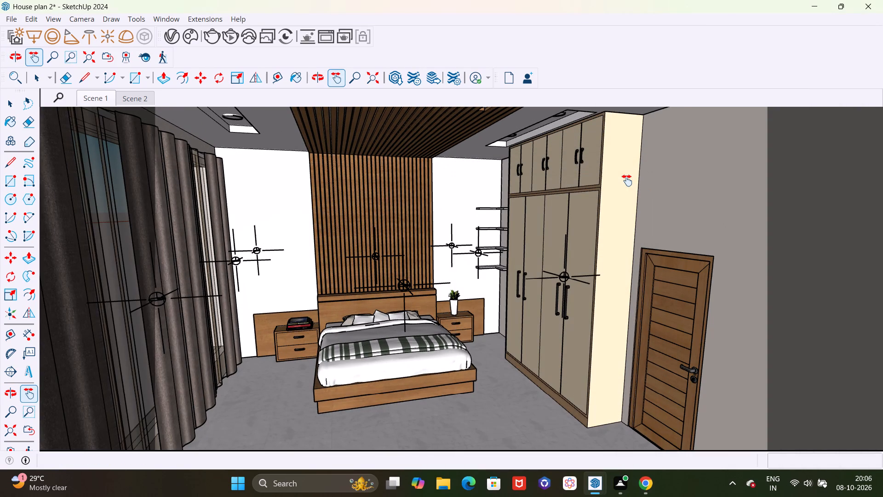
Frame a straight-on view centred on the bed and slatted wall, with the curtains on one side and the wardrobe on the other.
drag(459, 197, 475, 193)
middle_drag(493, 199, 476, 208)
drag(441, 164, 485, 166)
middle_drag(511, 185, 462, 177)
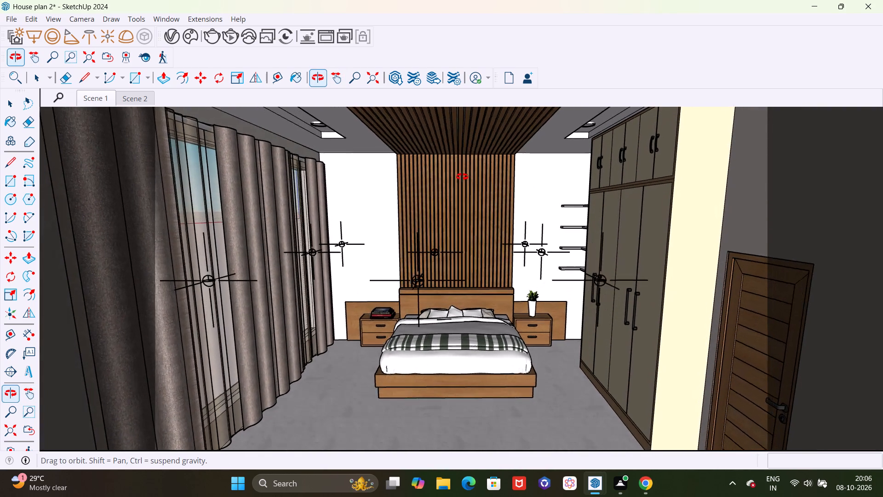
middle_drag(462, 177, 464, 180)
drag(464, 181, 462, 196)
middle_drag(466, 190, 466, 169)
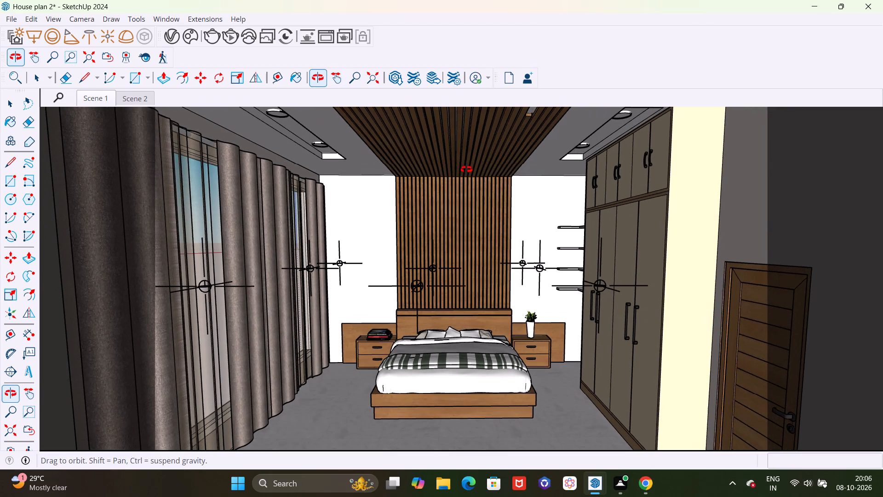
middle_drag(466, 169, 465, 173)
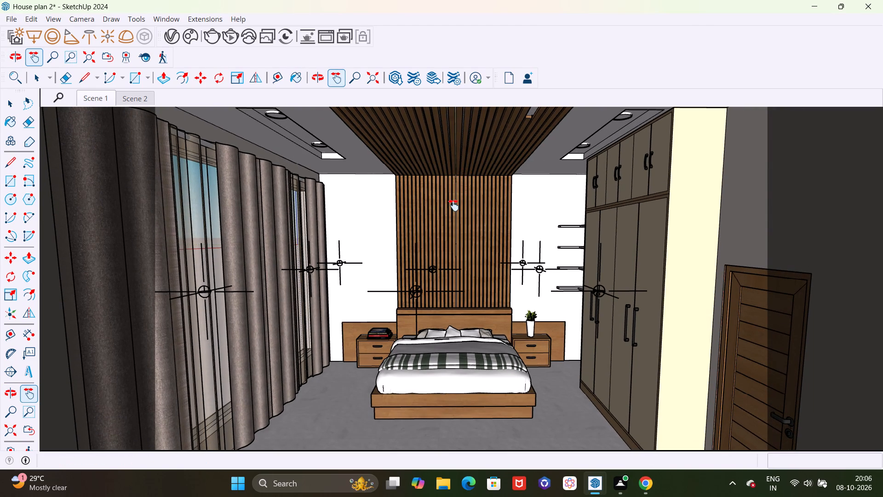
Check the V-Ray render settings and start an 800 x 450 render of the current bedroom view.
click(166, 42)
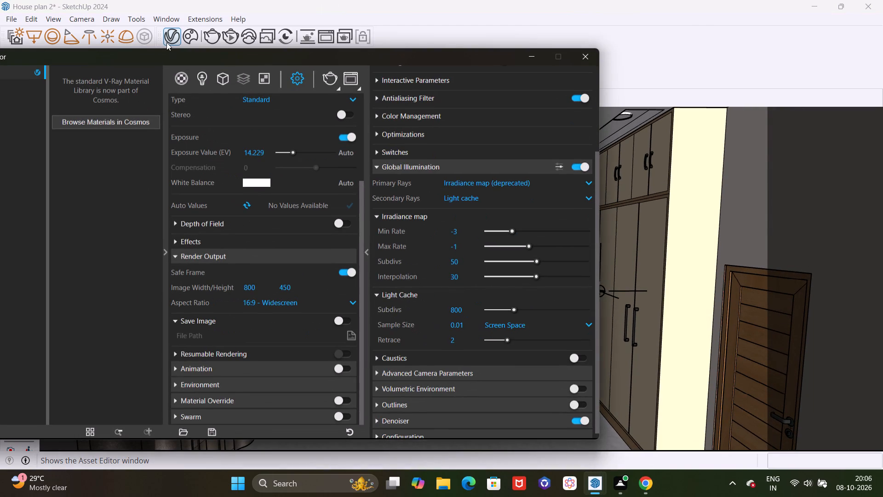
click(535, 60)
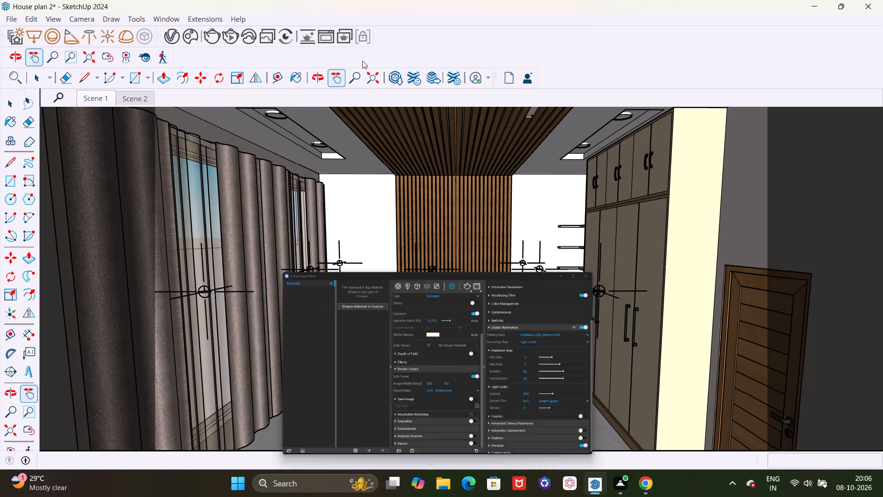
click(215, 41)
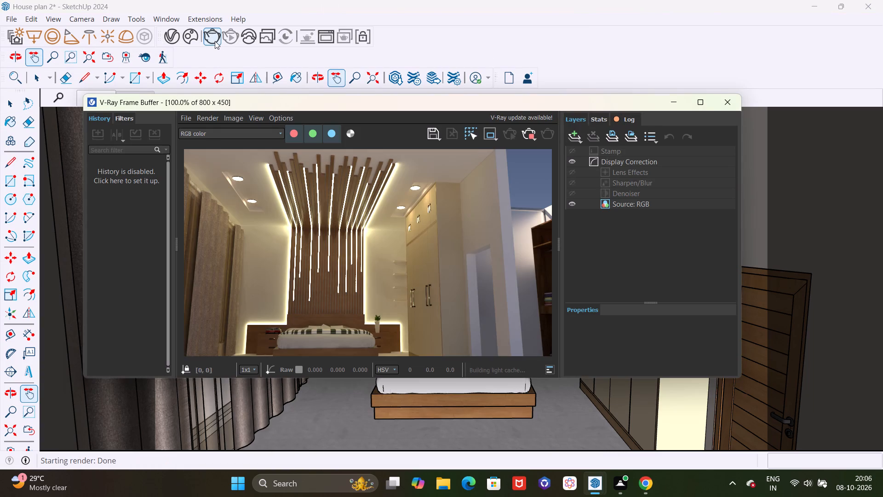
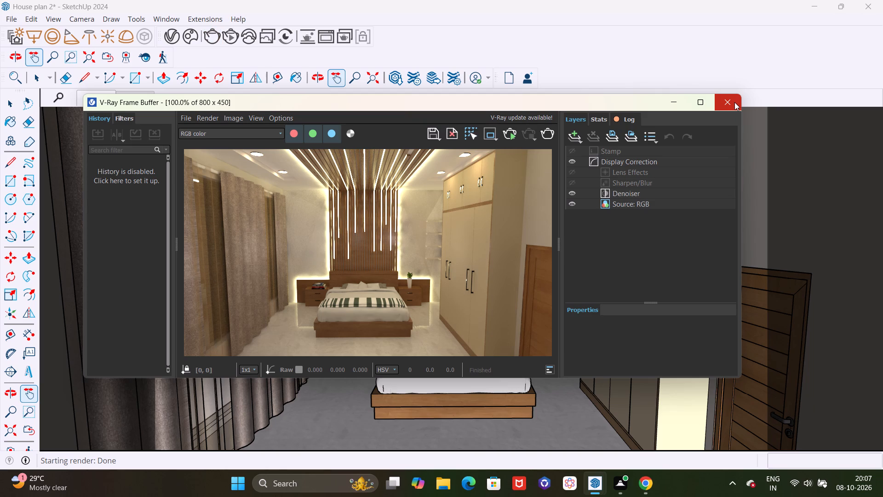
Examine the finished bedroom render up close and at full view, and close the V-Ray Frame Buffer.
scroll(381, 224, up, 2)
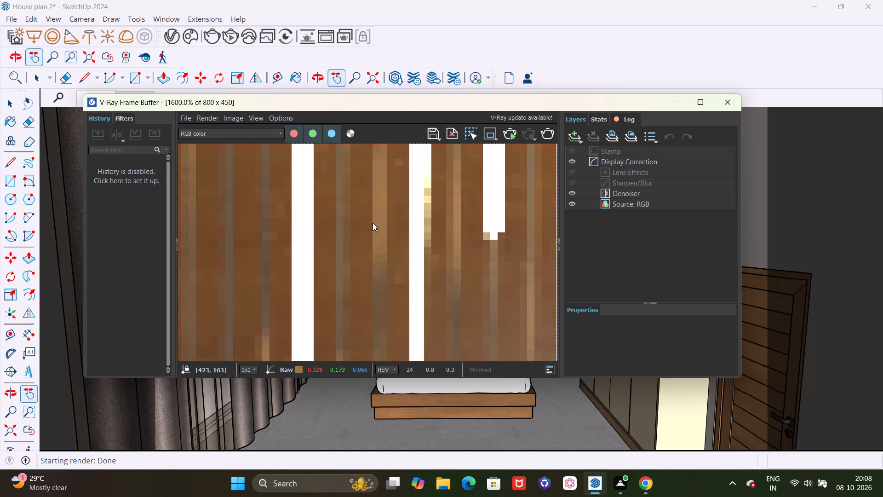
scroll(373, 223, up, 3)
scroll(386, 204, down, 6)
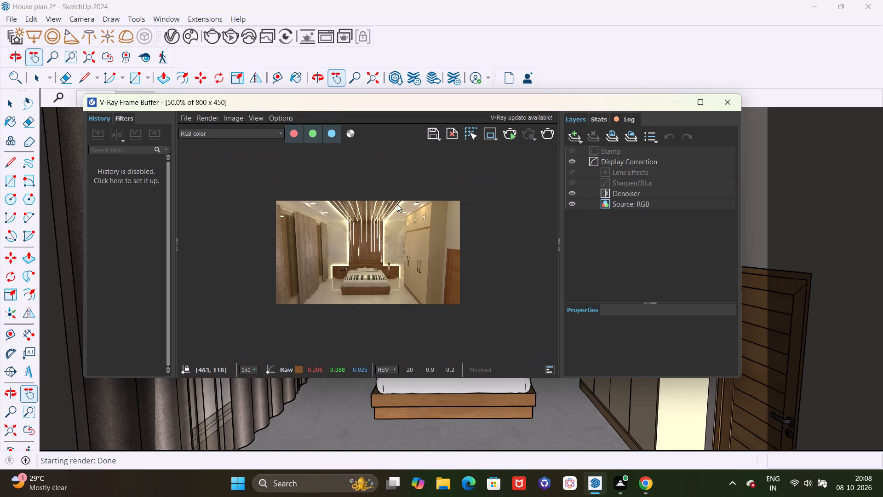
scroll(397, 204, up, 1)
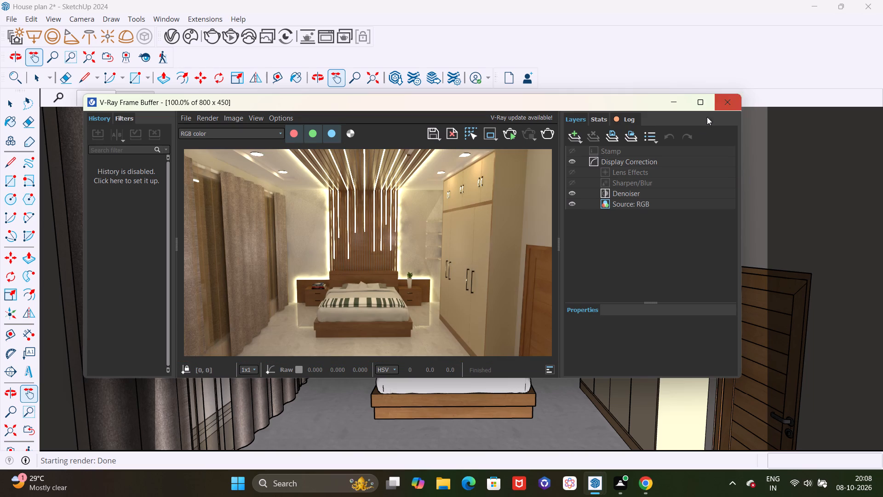
click(734, 103)
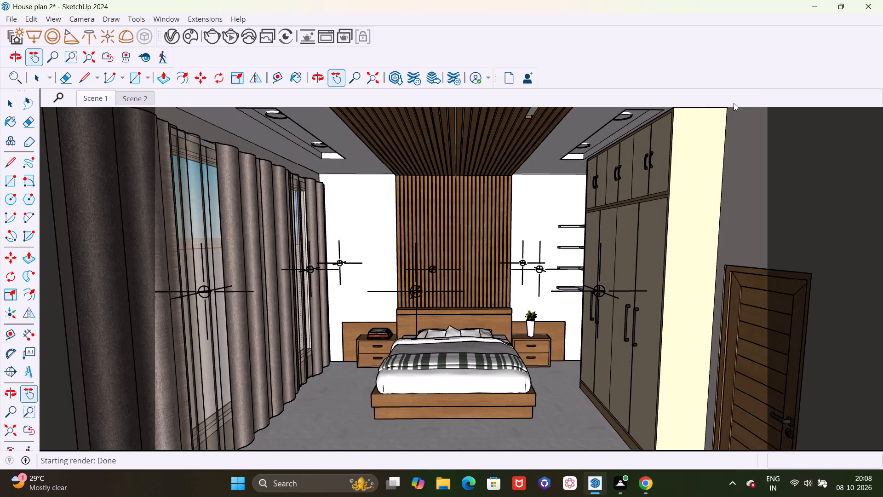
Switch to Scene 2 and start a non-interactive V-Ray render of the bathroom and wardrobe view.
click(137, 101)
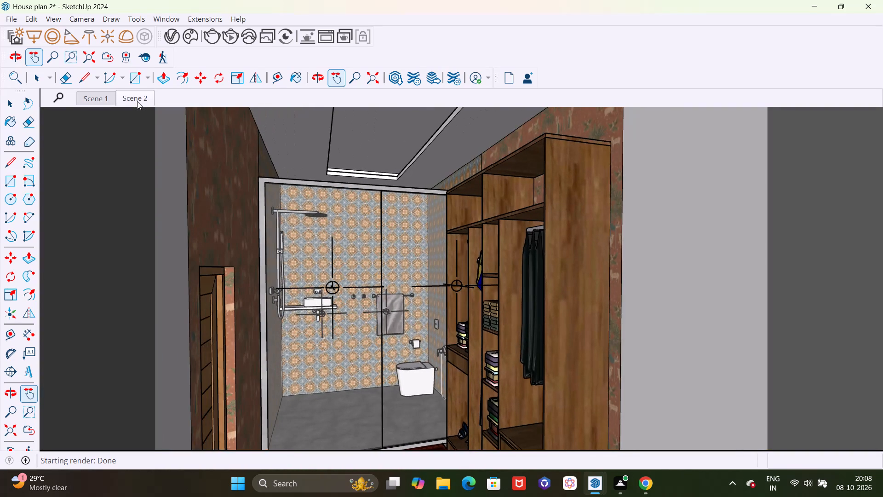
click(172, 39)
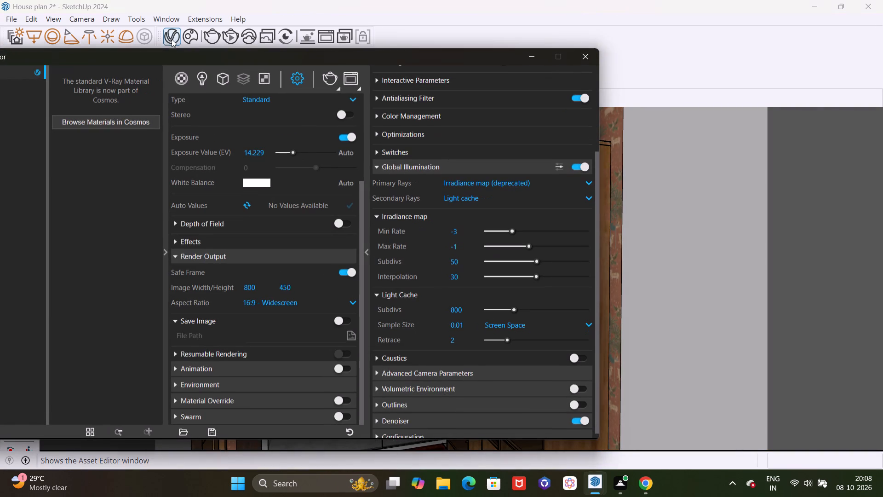
click(534, 58)
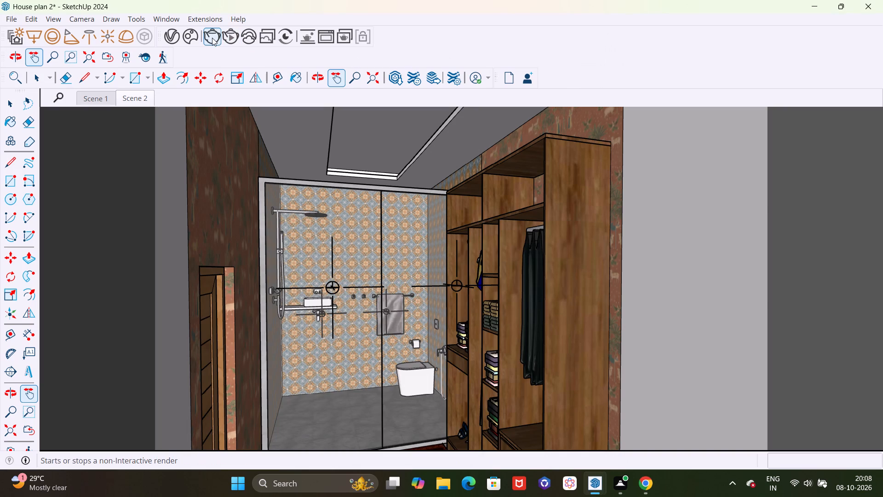
click(212, 38)
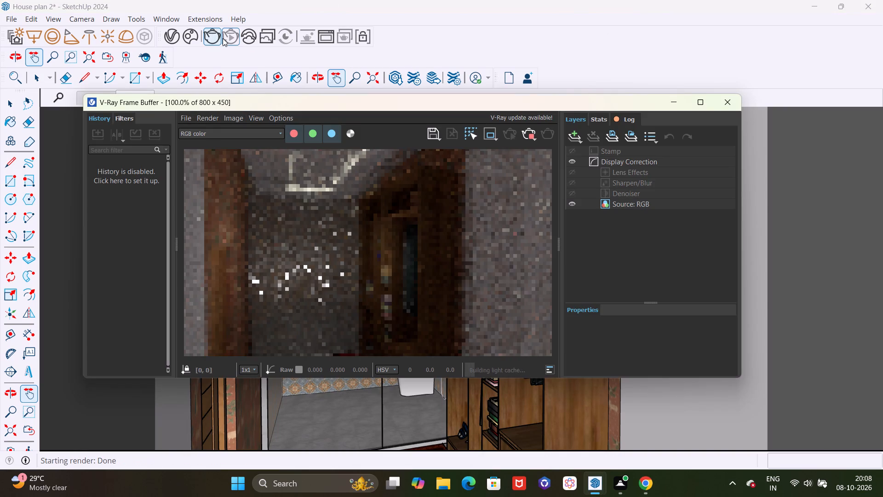
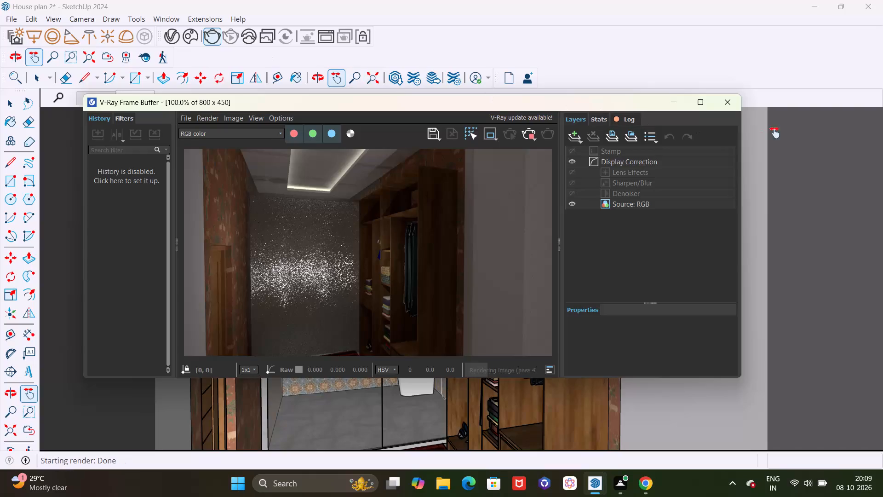
Close the V-Ray Frame Buffer, turn off Safe Frame in the V-Ray render output settings, and minimise the Asset Editor.
click(724, 109)
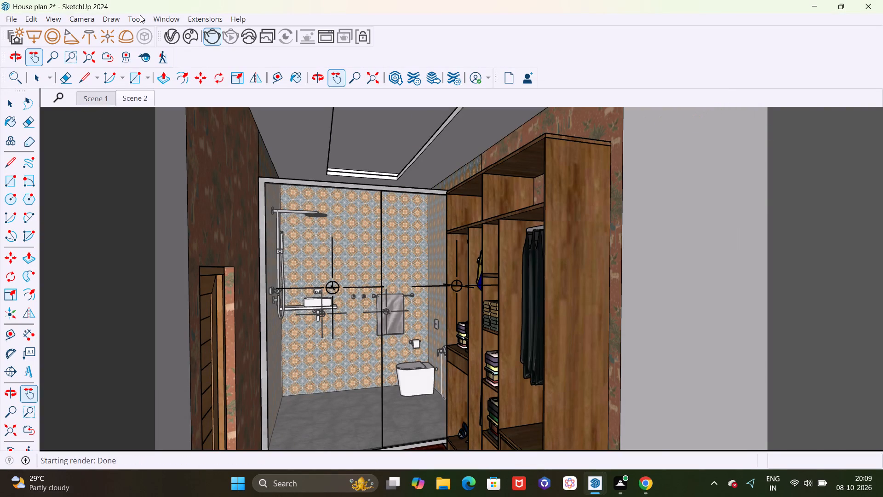
click(170, 33)
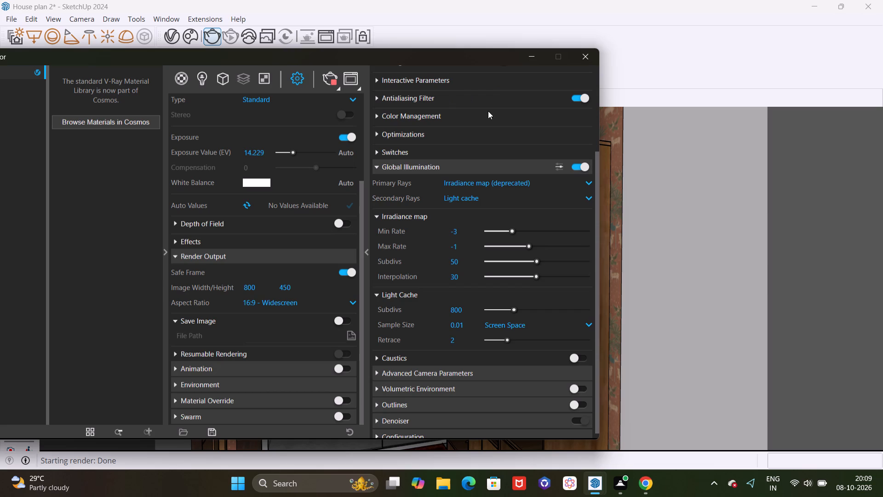
click(345, 272)
click(528, 52)
Undo the last two edits so the front side of the bedroom and bathroom block is open.
scroll(450, 225, down, 5)
scroll(451, 228, down, 20)
scroll(451, 228, down, 20)
scroll(451, 228, down, 8)
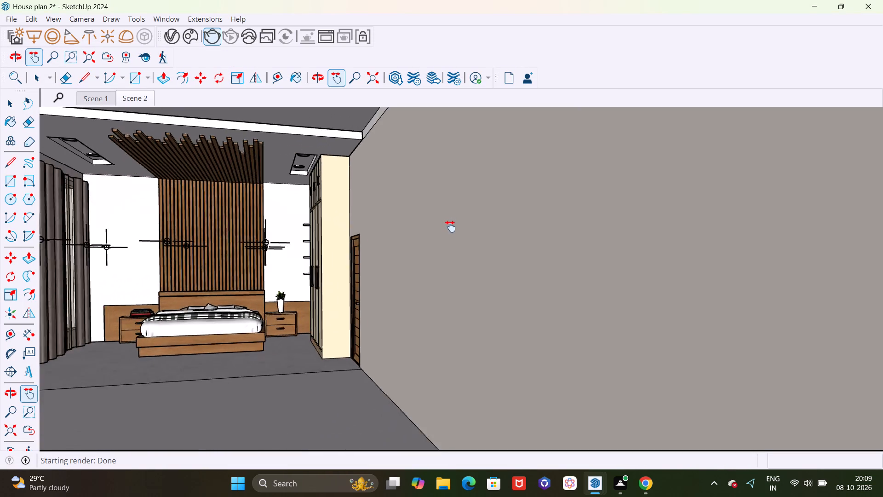
scroll(450, 226, down, 20)
scroll(450, 226, down, 20)
scroll(450, 226, down, 8)
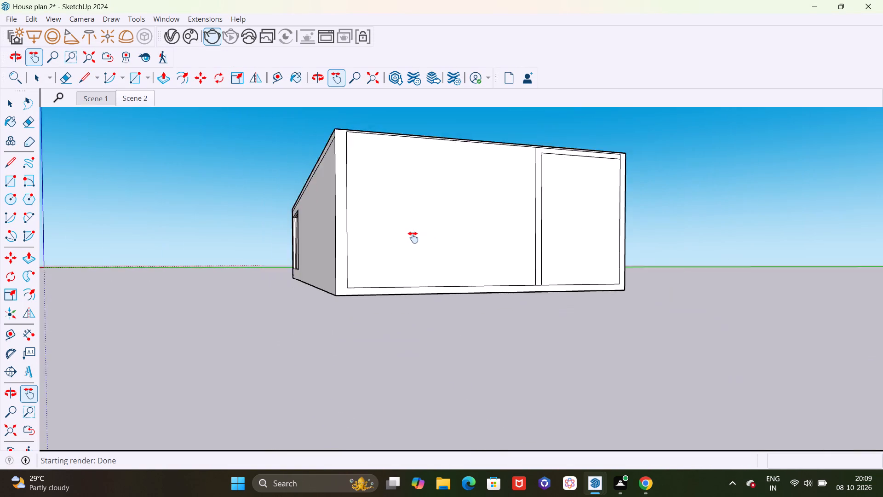
scroll(413, 237, down, 6)
middle_drag(407, 243, 347, 320)
key(ctrl+z)
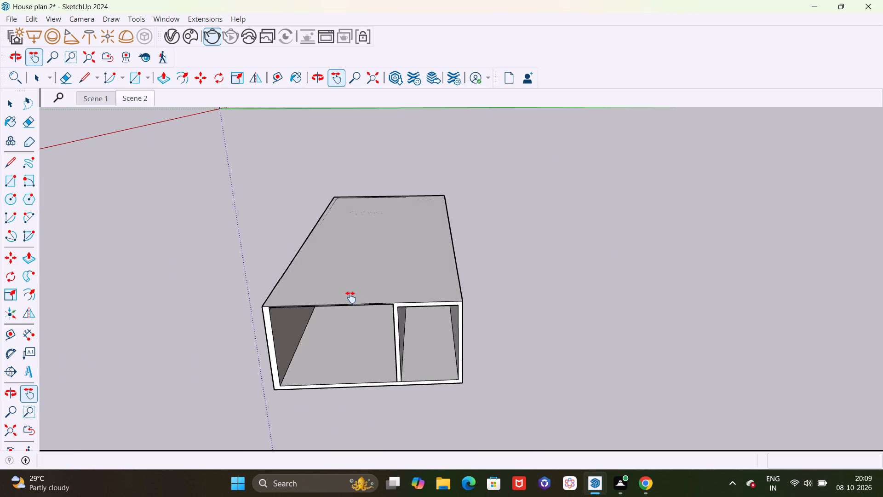
key(ctrl+z)
Save the House plan 2 model.
scroll(394, 241, up, 9)
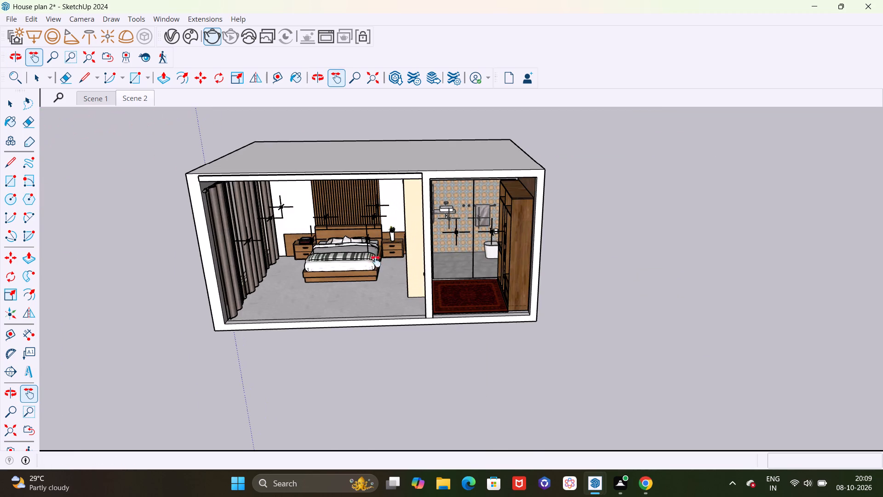
middle_drag(373, 265, 471, 213)
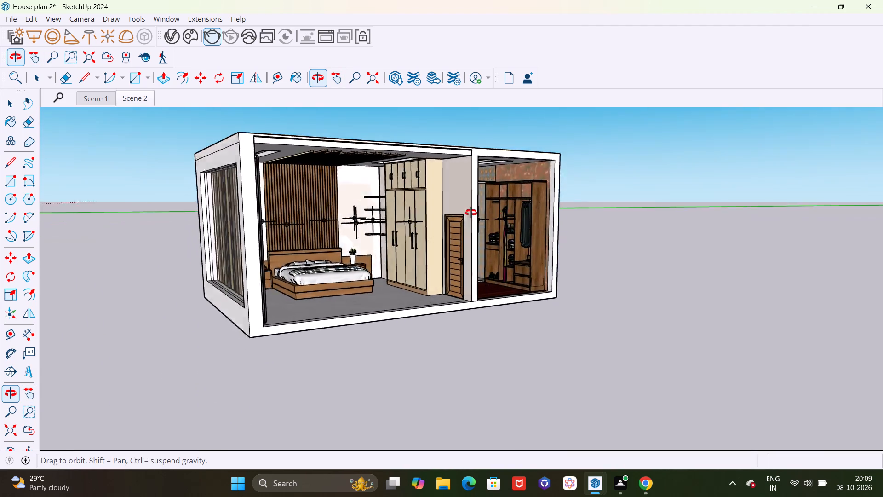
middle_drag(471, 213, 404, 222)
scroll(361, 172, up, 4)
scroll(318, 186, down, 3)
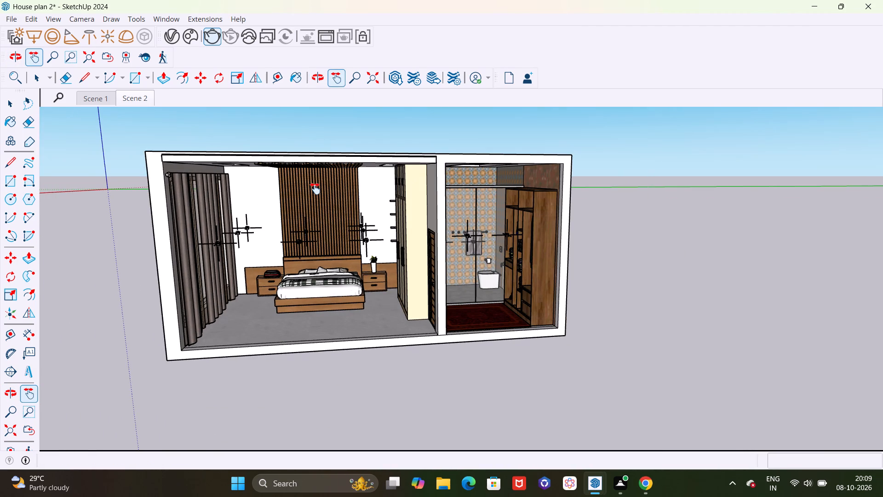
key(space)
click(6, 17)
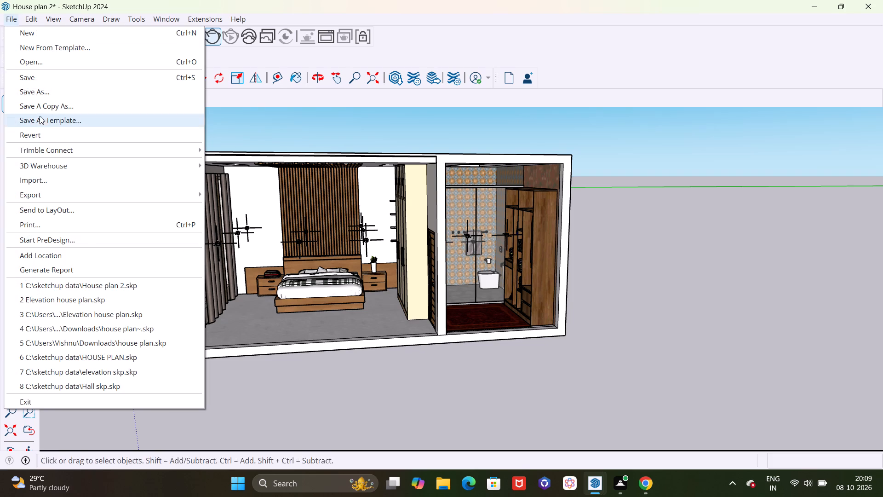
click(61, 82)
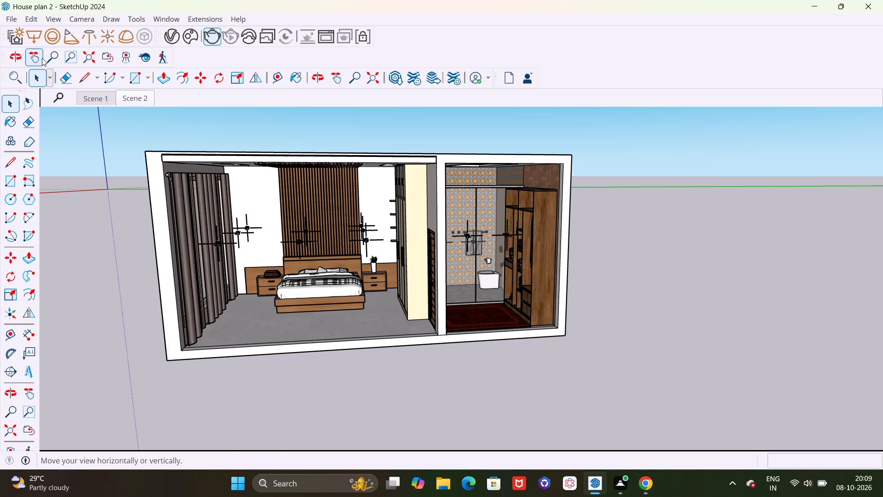
Save House plan 2 again with both buildings in view.
scroll(74, 233, down, 20)
scroll(74, 233, down, 15)
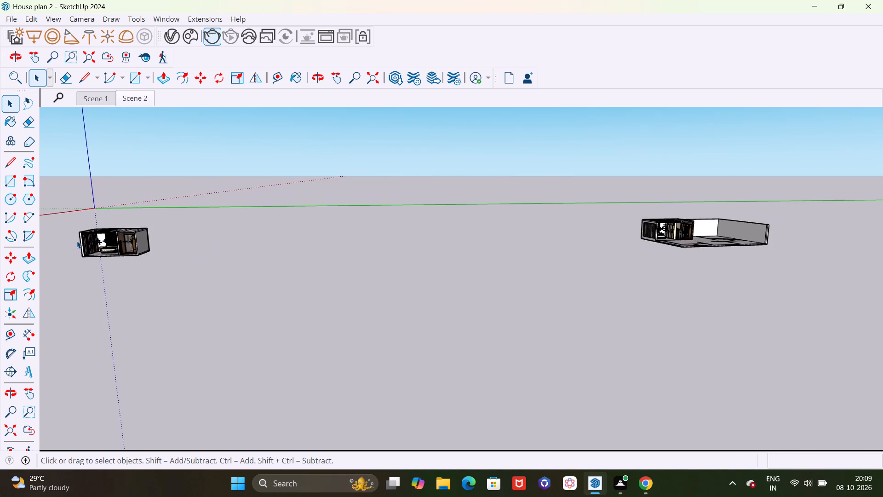
scroll(77, 241, down, 4)
scroll(122, 240, down, 5)
middle_drag(352, 220, 355, 319)
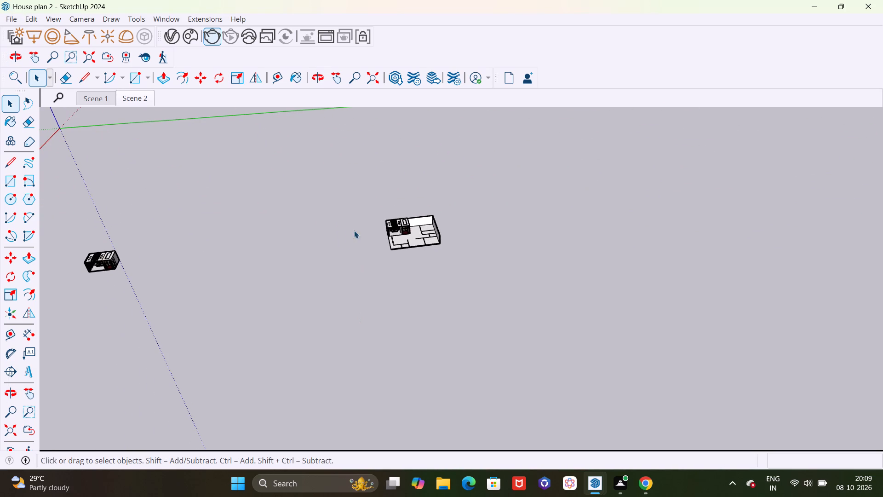
click(15, 13)
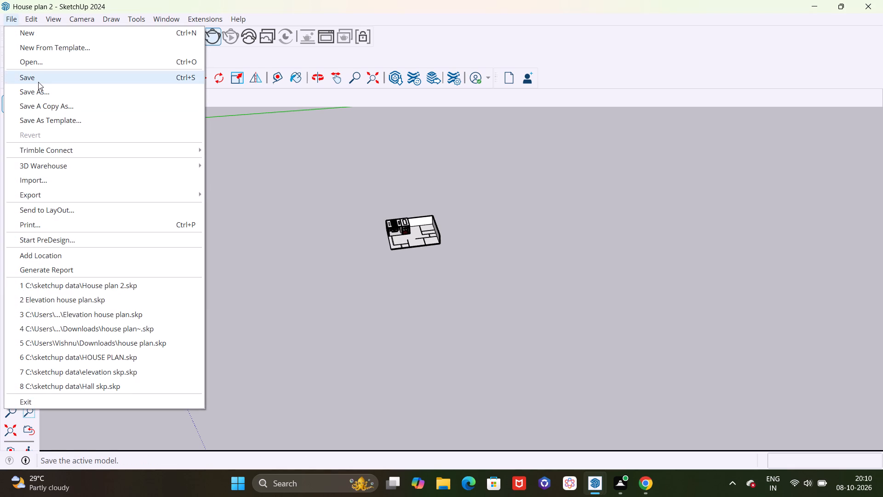
click(38, 82)
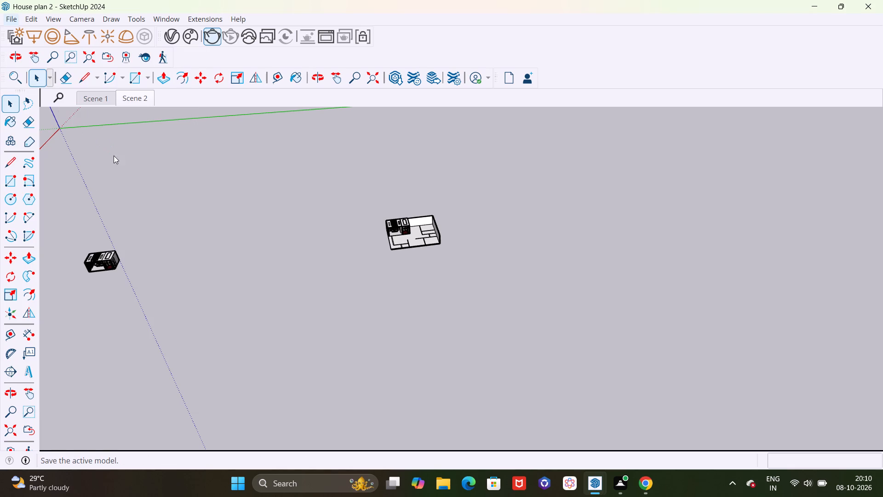
Save the model under the new name House plan f in the Desktop folder, framed on the bedroom and bathroom block.
scroll(318, 200, down, 5)
scroll(441, 202, down, 5)
scroll(305, 229, up, 7)
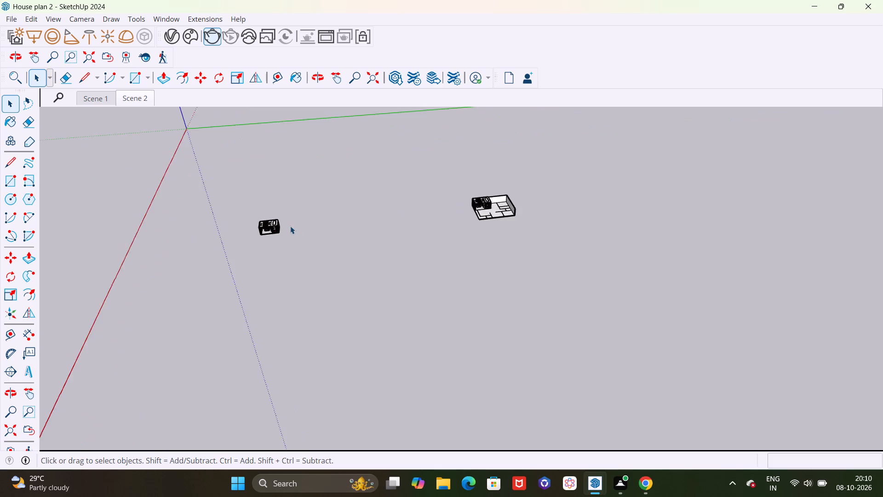
scroll(290, 226, up, 16)
scroll(297, 237, up, 5)
scroll(307, 277, up, 1)
middle_drag(307, 277, 292, 236)
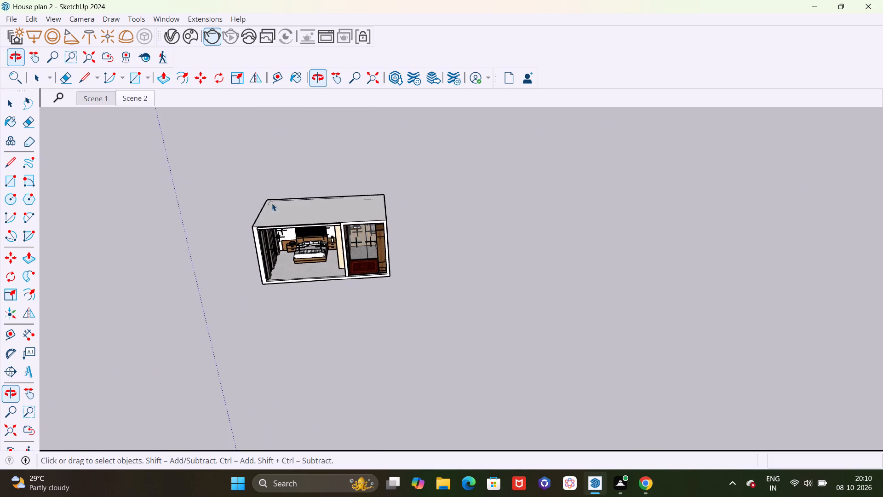
scroll(228, 184, up, 5)
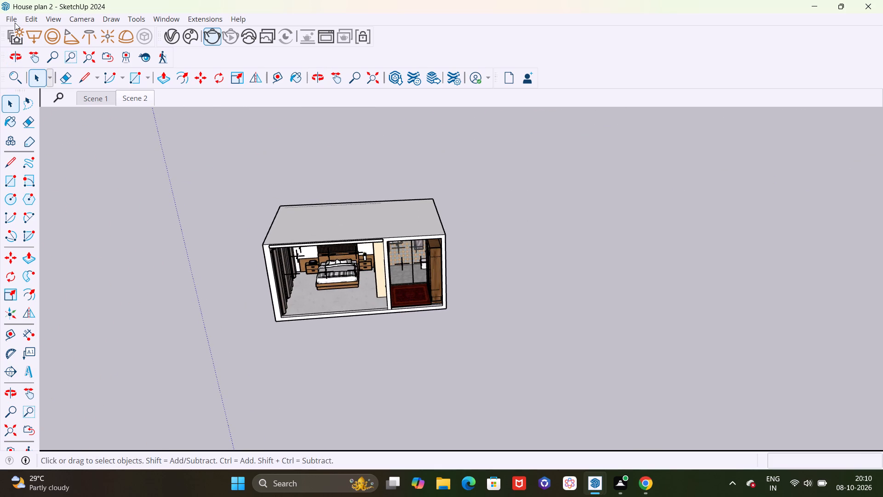
click(15, 23)
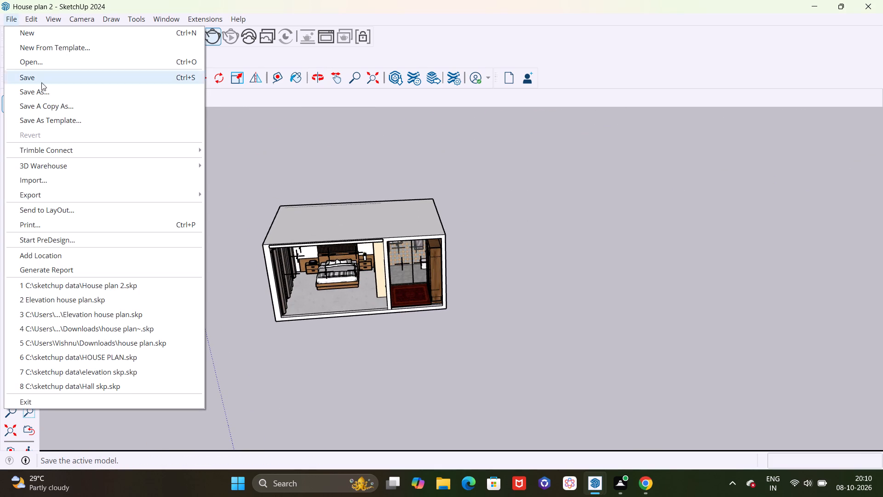
click(44, 93)
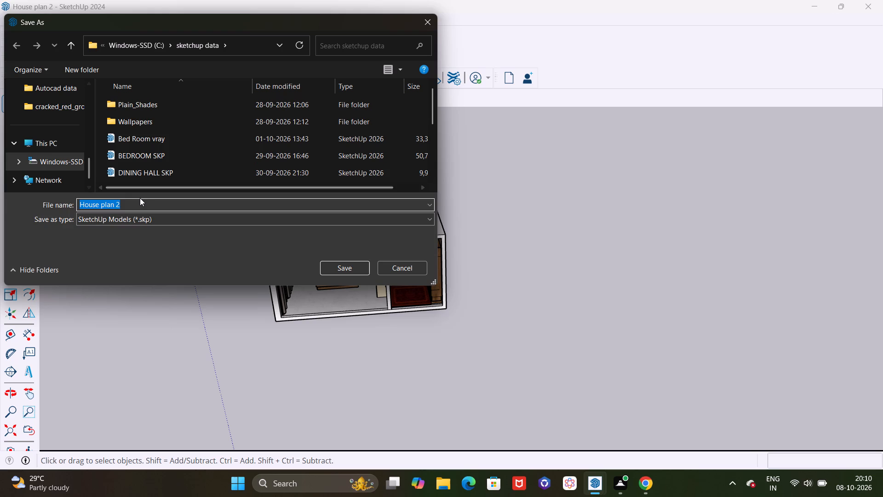
click(140, 199)
click(140, 204)
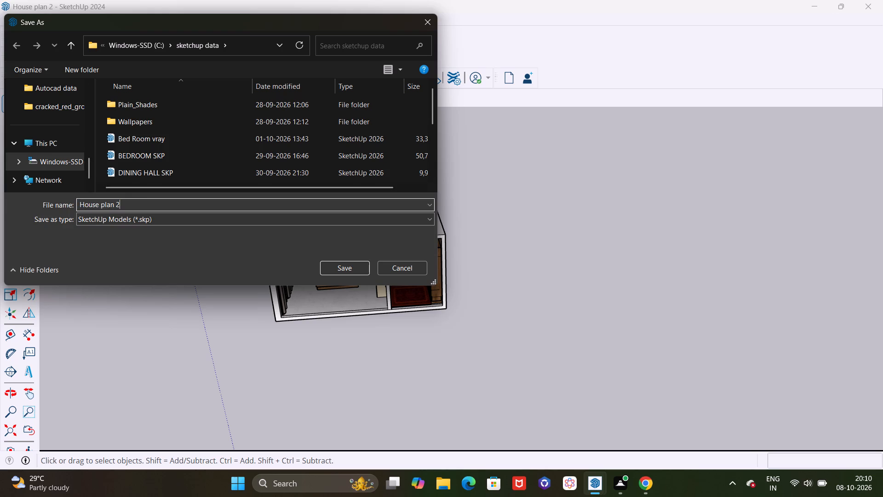
key(BackSpace)
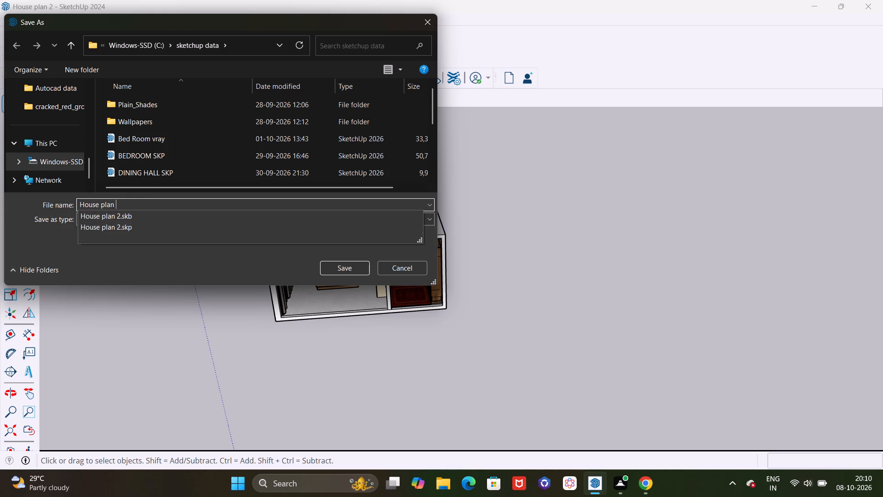
key(f)
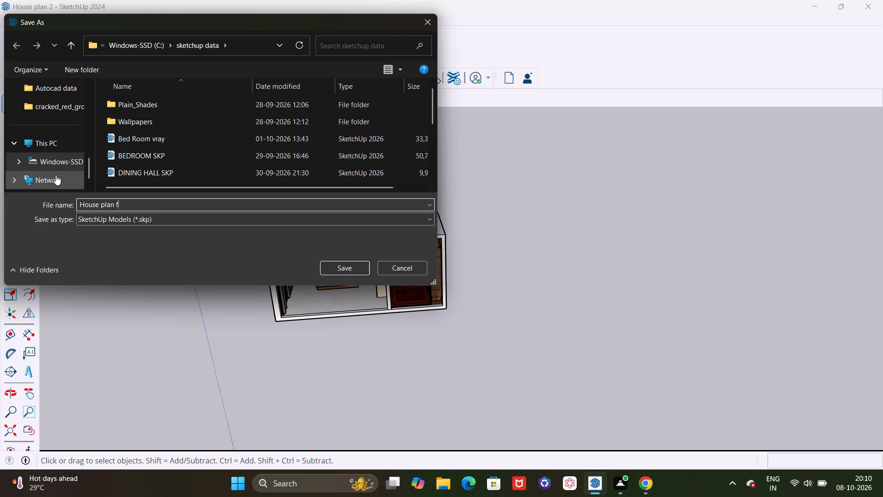
scroll(66, 160, up, 10)
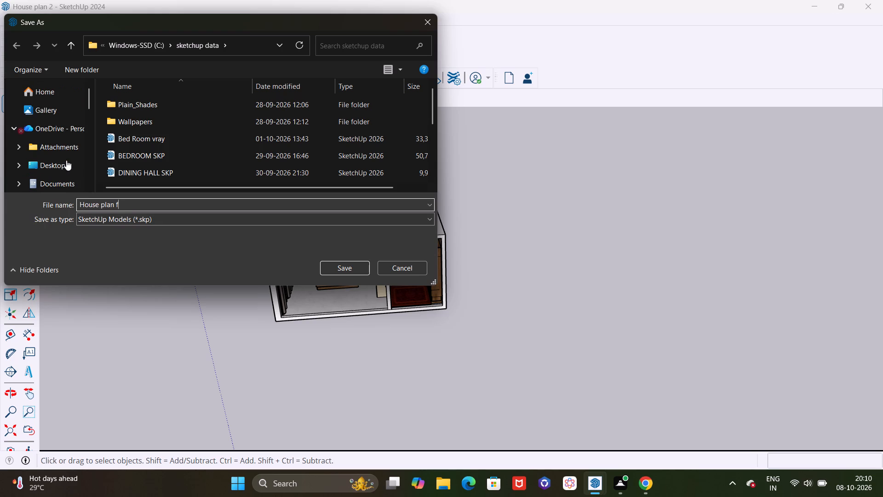
scroll(66, 160, down, 7)
scroll(66, 160, up, 3)
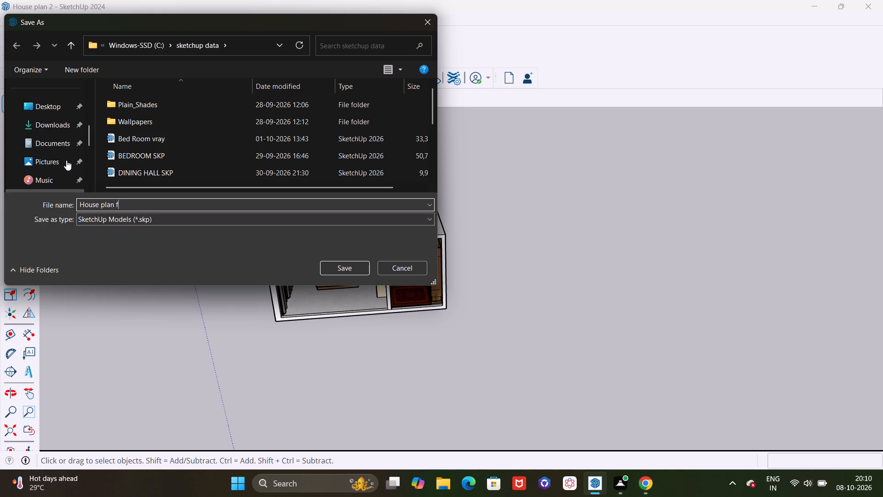
scroll(66, 160, down, 3)
scroll(66, 160, up, 2)
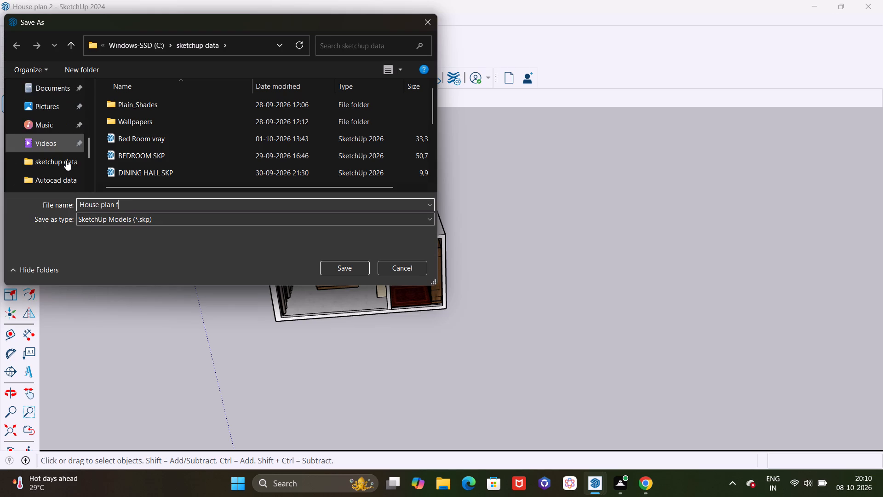
scroll(66, 160, up, 1)
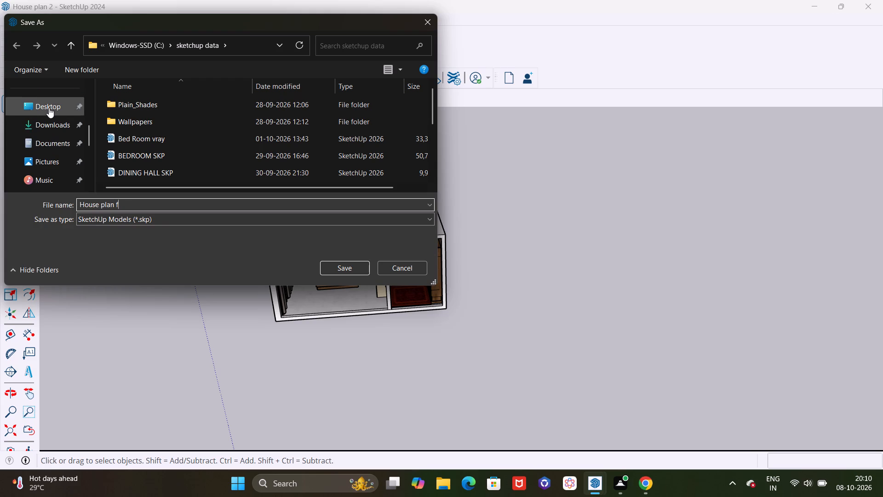
click(49, 108)
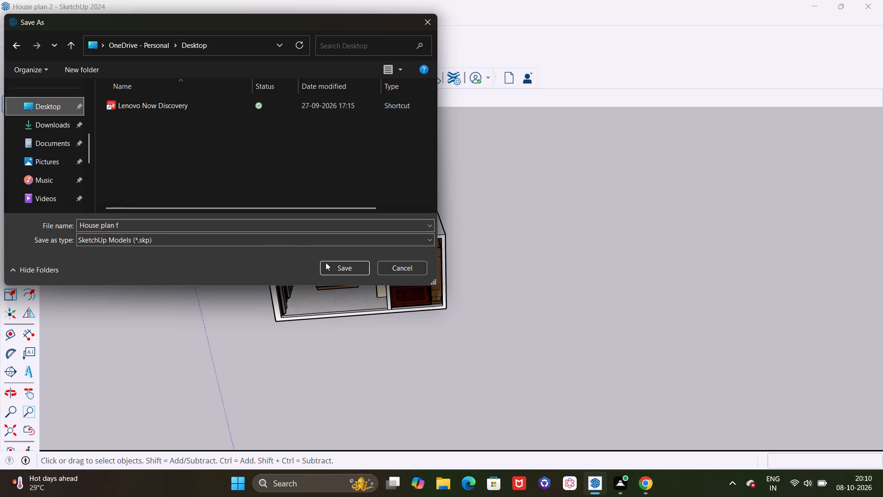
click(339, 272)
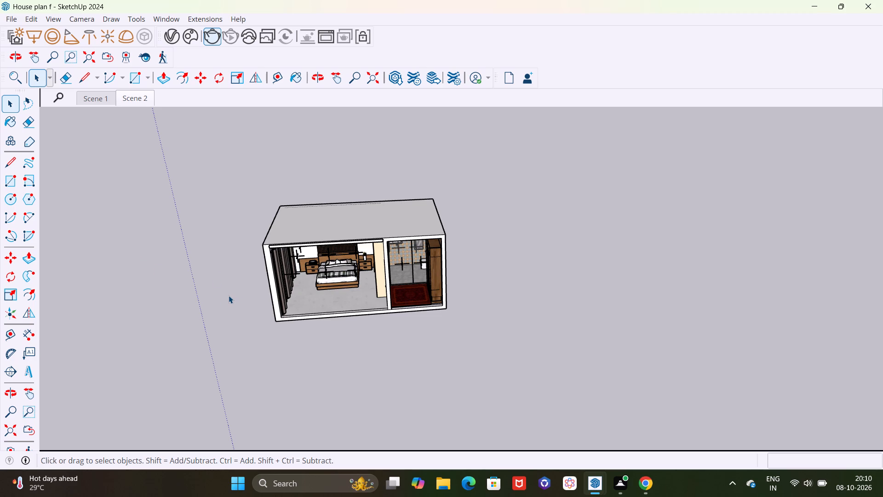
Frame the open front of the bedroom and bathroom block and print the current view with Microsoft Print to PDF as house f on the Desktop.
key(ctrl+p)
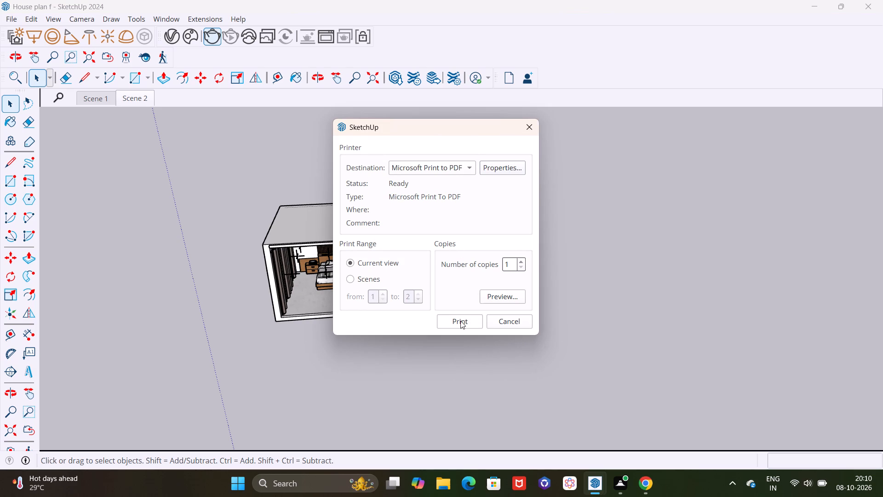
click(533, 125)
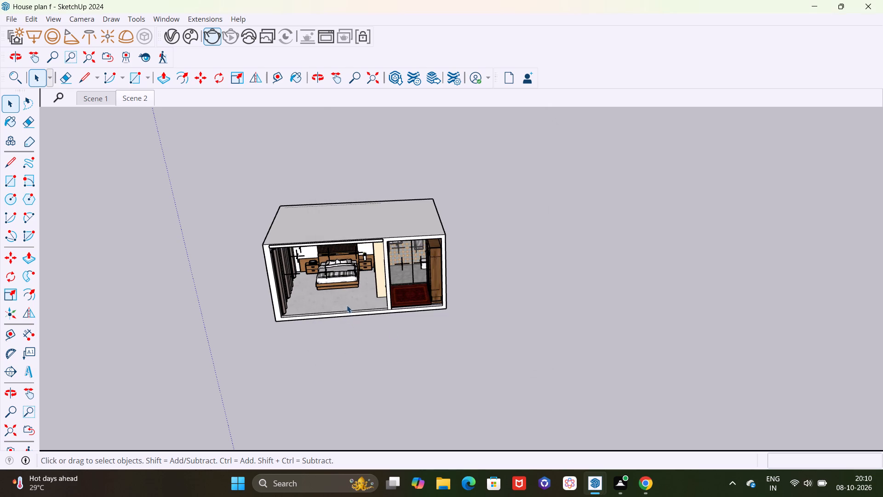
scroll(338, 287, up, 8)
scroll(363, 260, up, 3)
middle_drag(371, 281, 378, 196)
scroll(375, 184, up, 3)
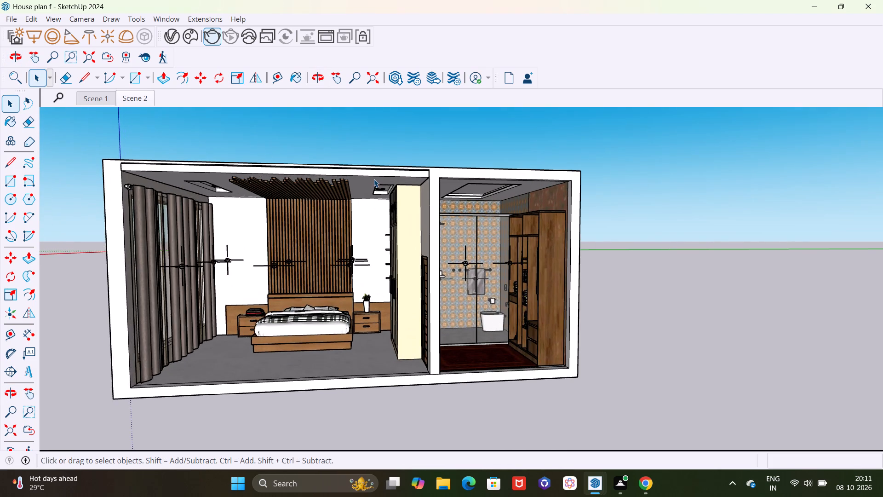
scroll(374, 179, up, 1)
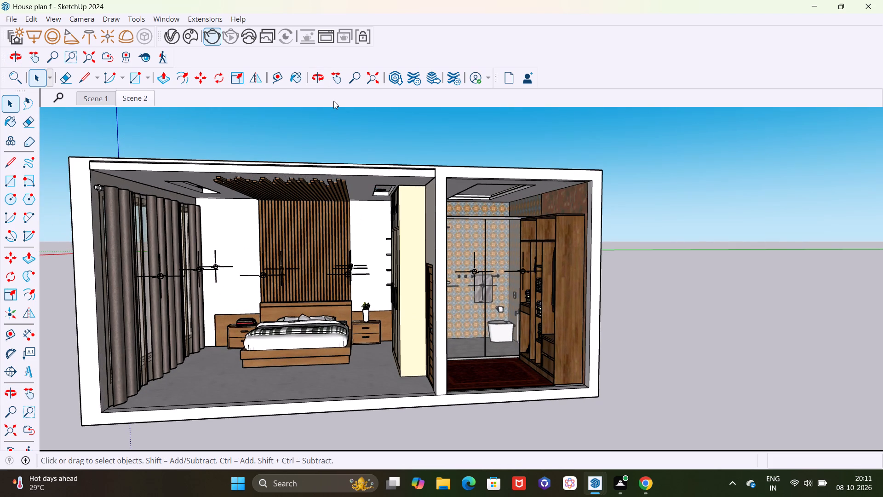
click(335, 76)
drag(319, 188, 380, 194)
middle_drag(434, 234, 389, 234)
drag(385, 237, 404, 237)
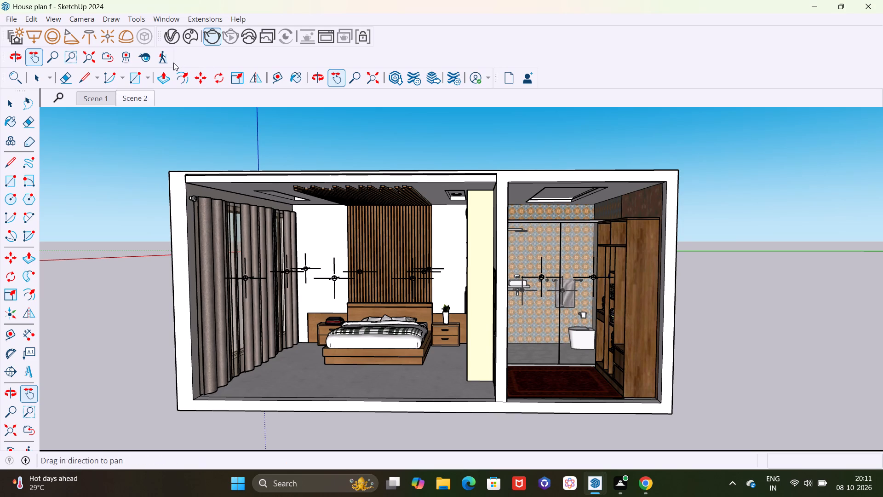
key(ctrl+p)
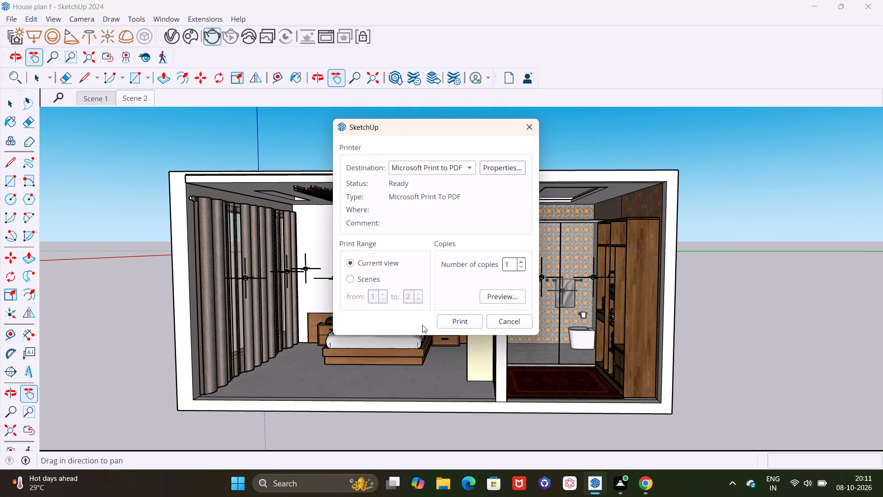
click(463, 322)
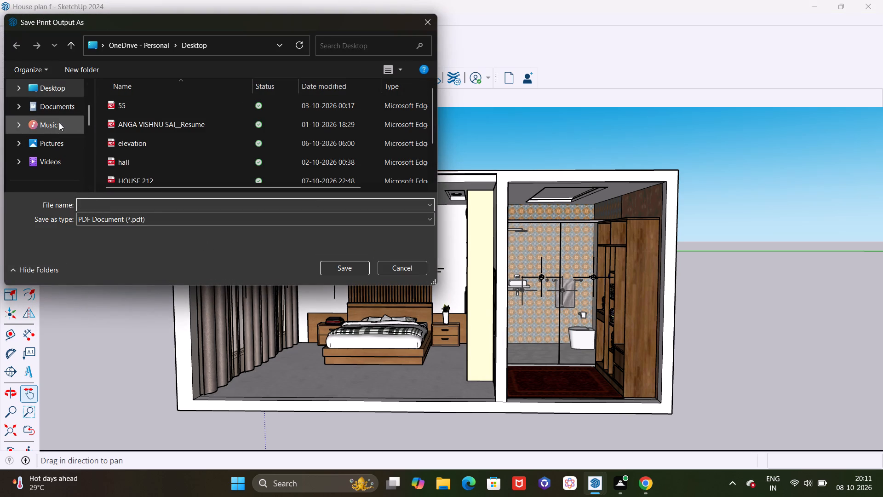
click(149, 203)
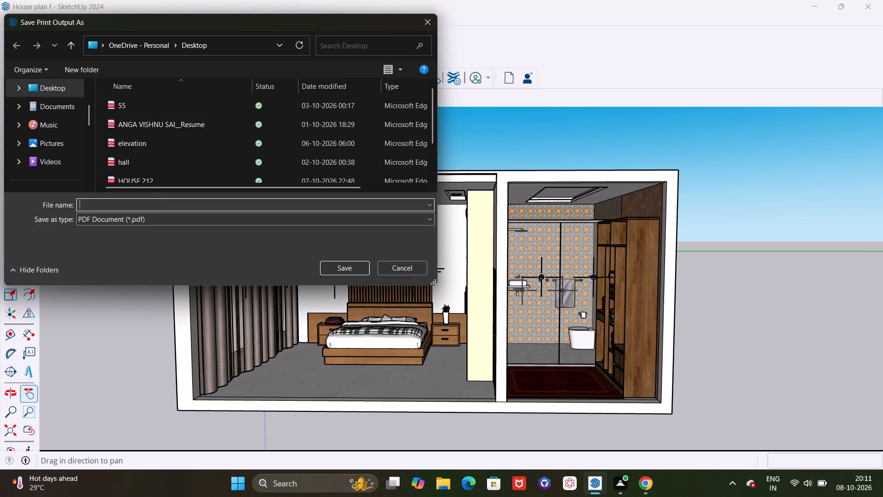
text(house f)
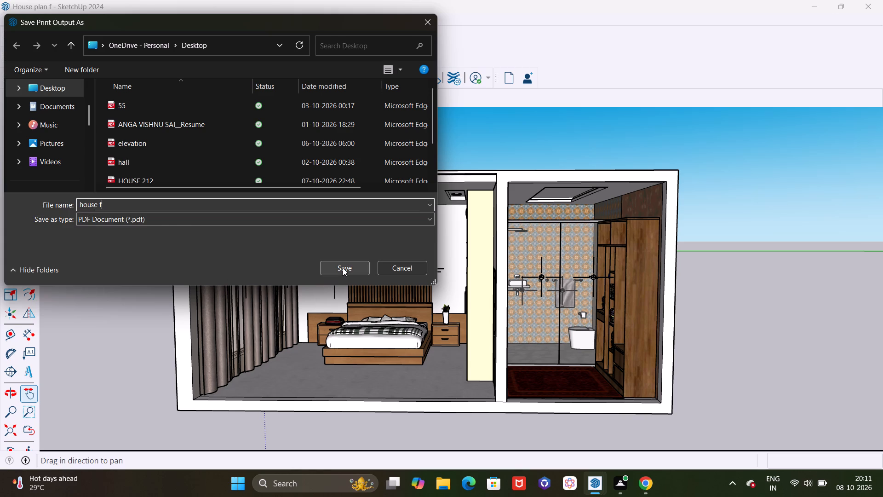
click(343, 268)
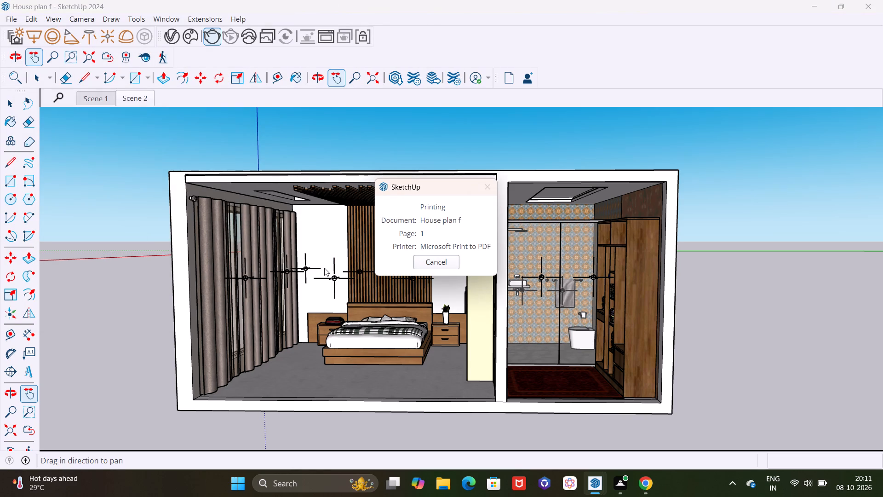